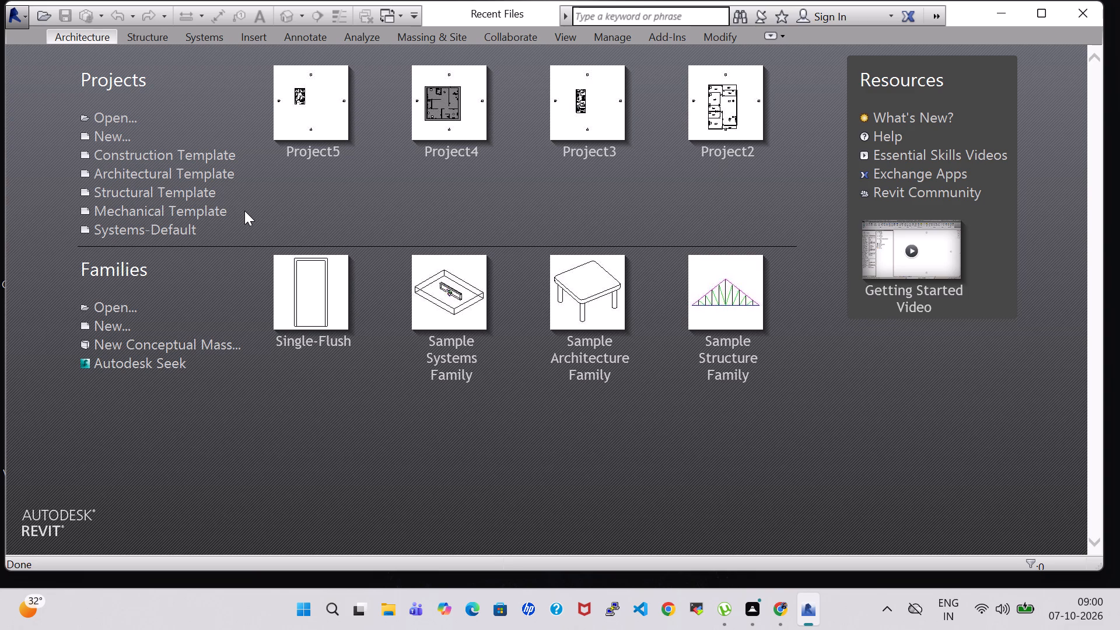
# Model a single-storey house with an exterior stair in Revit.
# Create a new project from the Architectural Template.
pyautogui.click(113, 128)
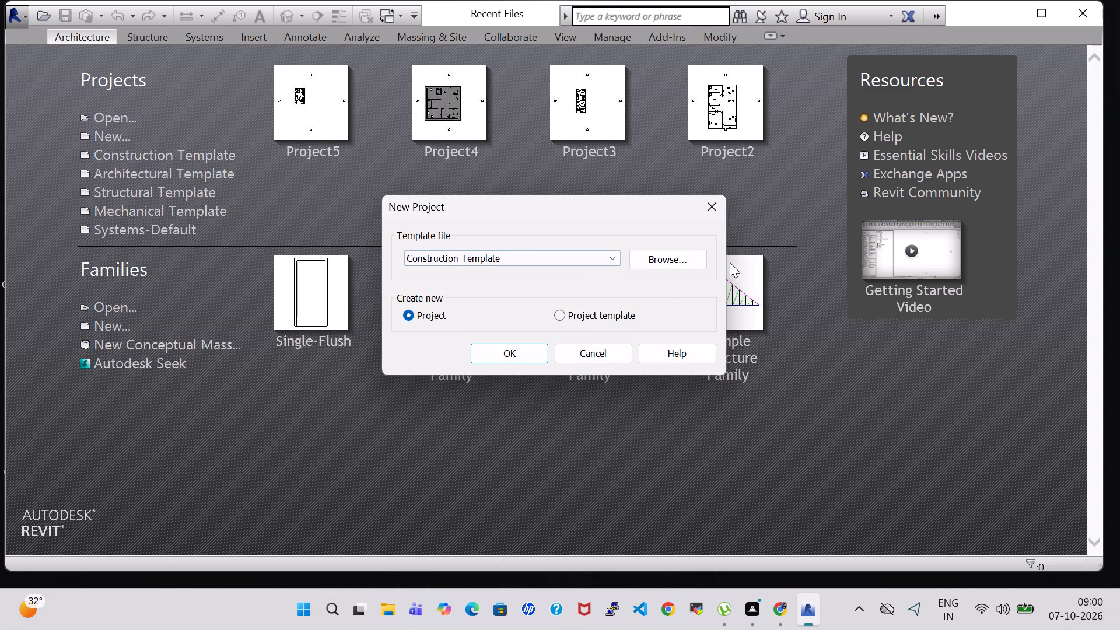
pyautogui.click(506, 262)
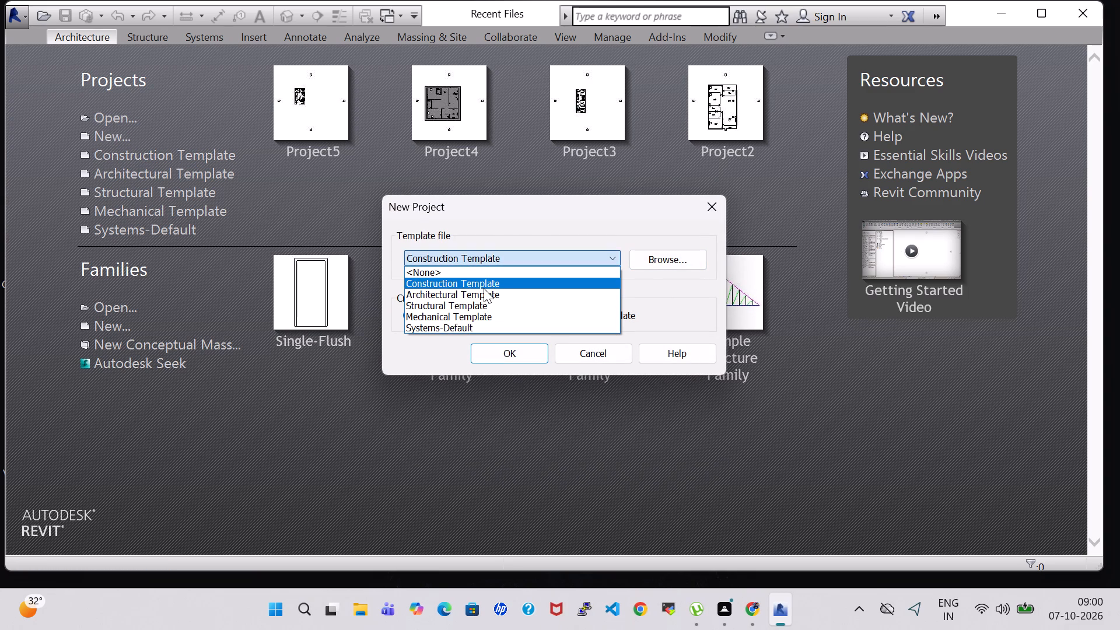
pyautogui.click(487, 290)
pyautogui.click(496, 346)
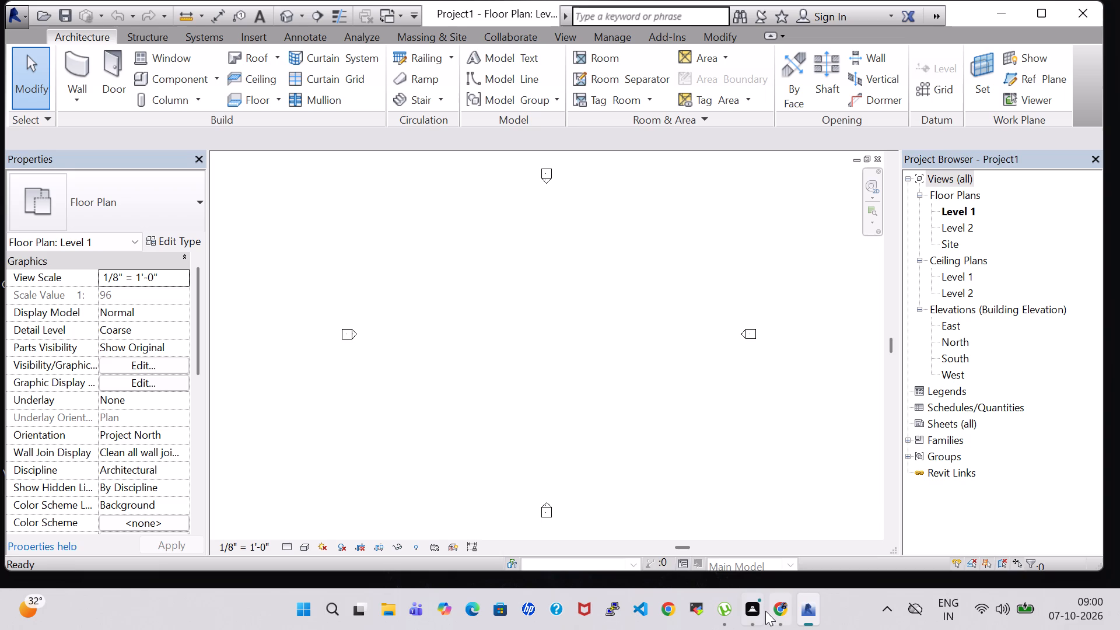
# Switch to Chrome to consult the ChatGPT conversation with the reference house plan image and its description.
pyautogui.click(683, 344)
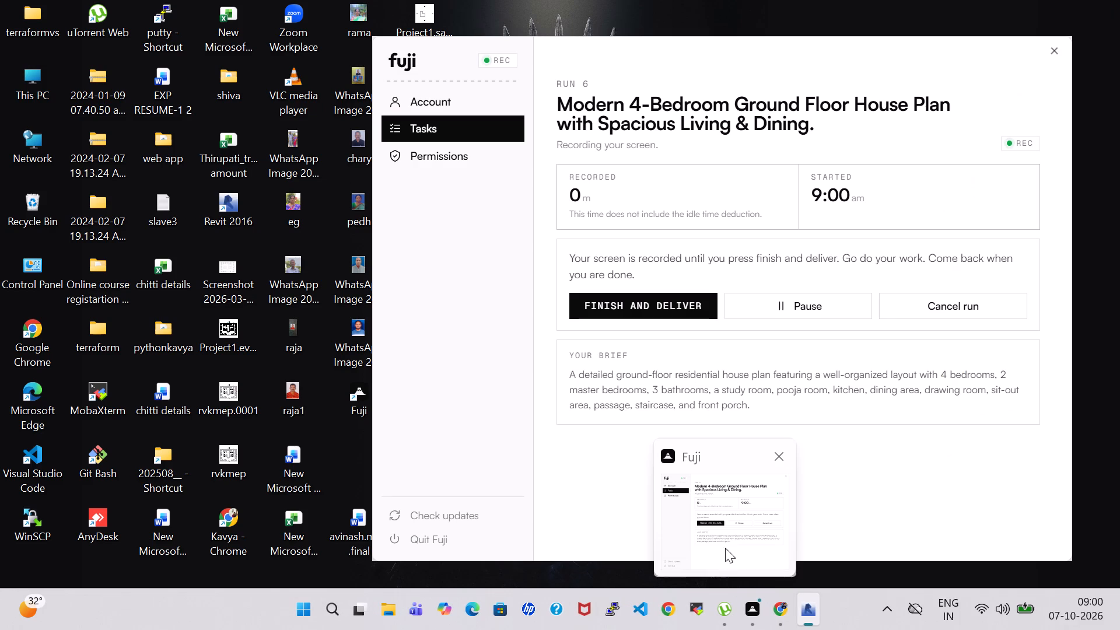
pyautogui.click(776, 610)
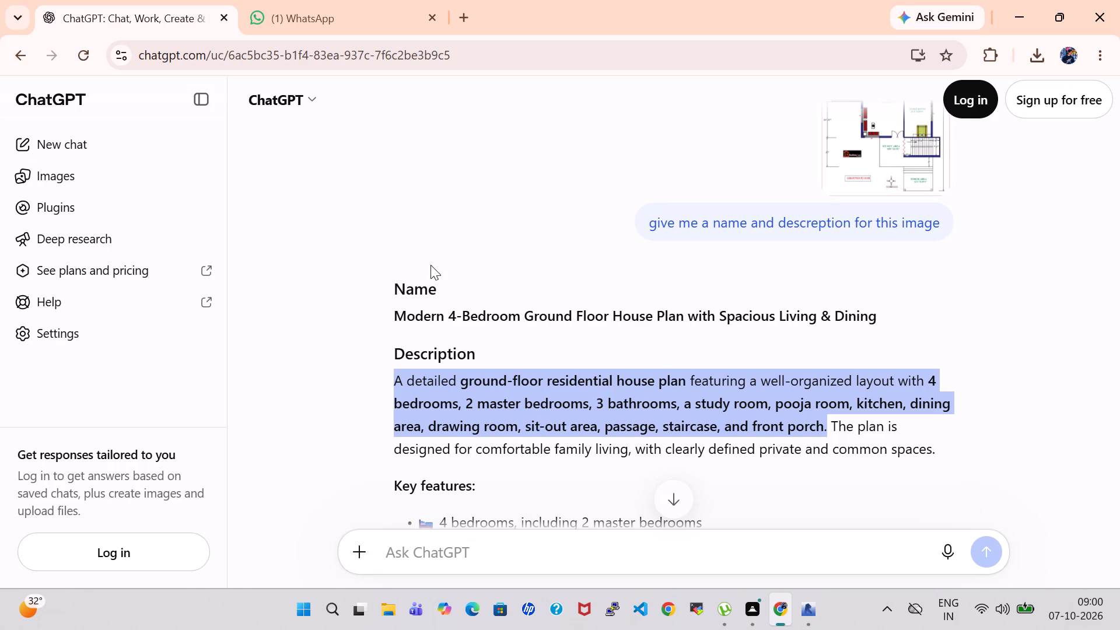
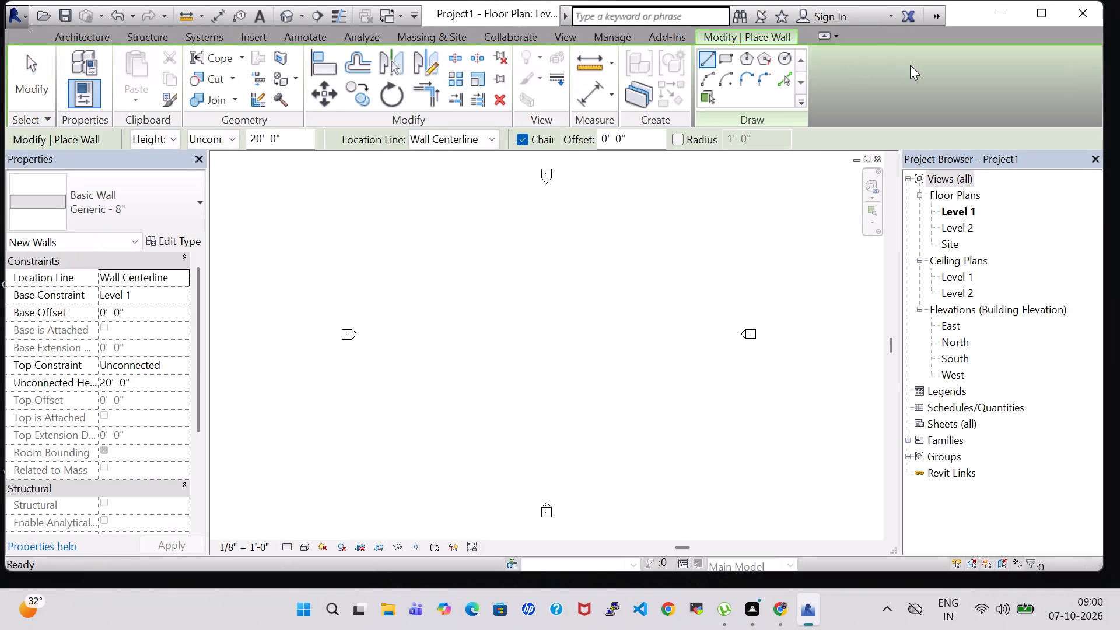
# Set the wall height to 10' 0" and draw the 42' horizontal north exterior wall in Generic - 8".
pyautogui.click(255, 140)
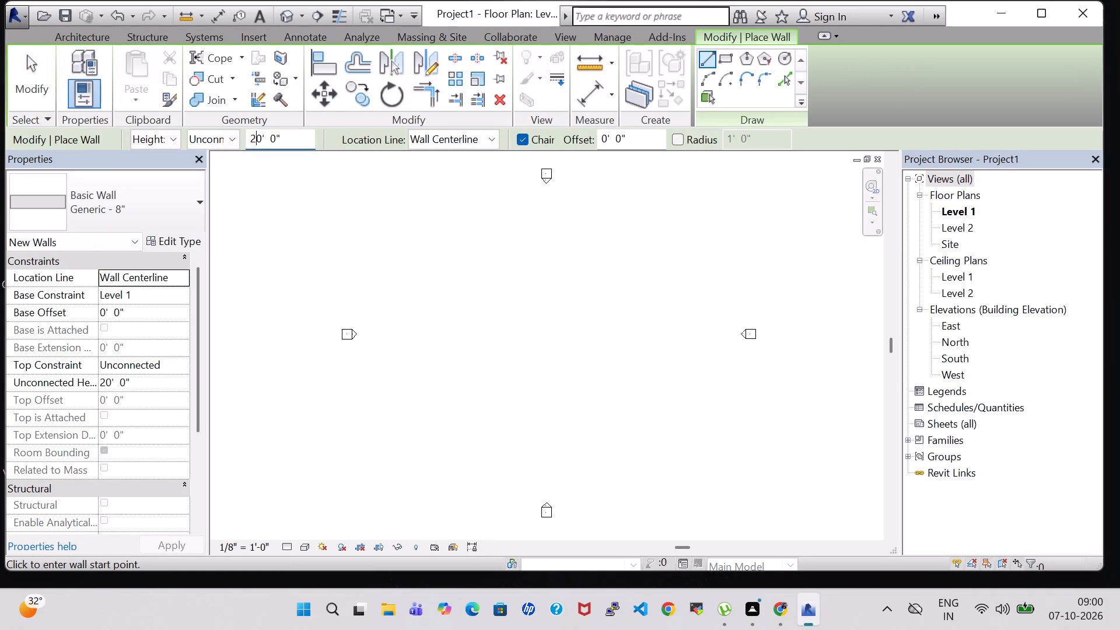
pyautogui.press('BackSpace')
pyautogui.press('1')
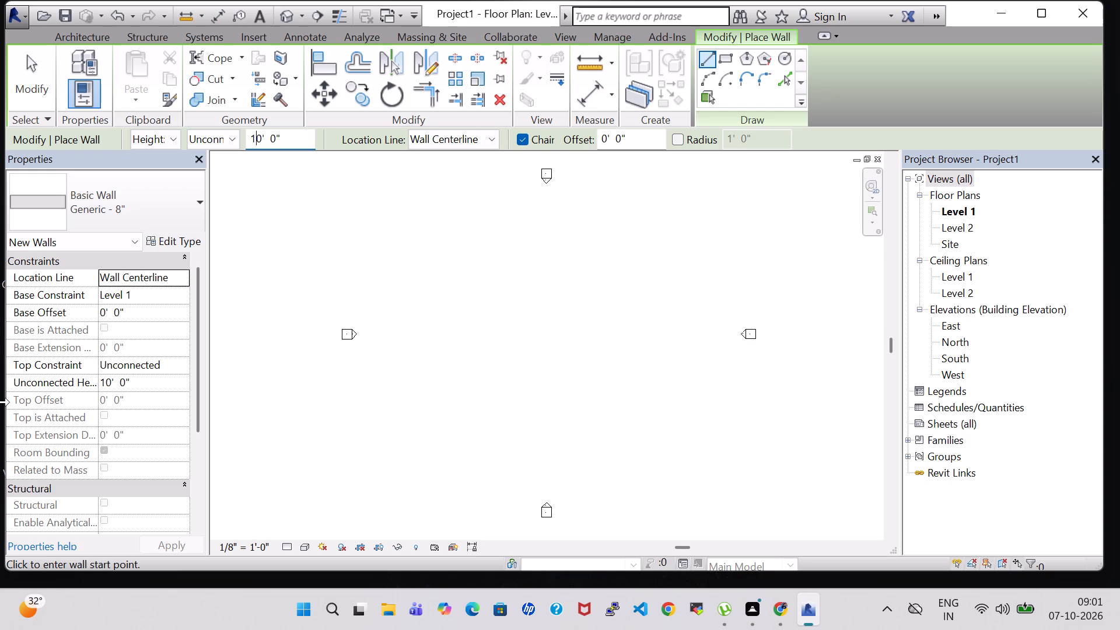
pyautogui.click(89, 44)
pyautogui.click(86, 62)
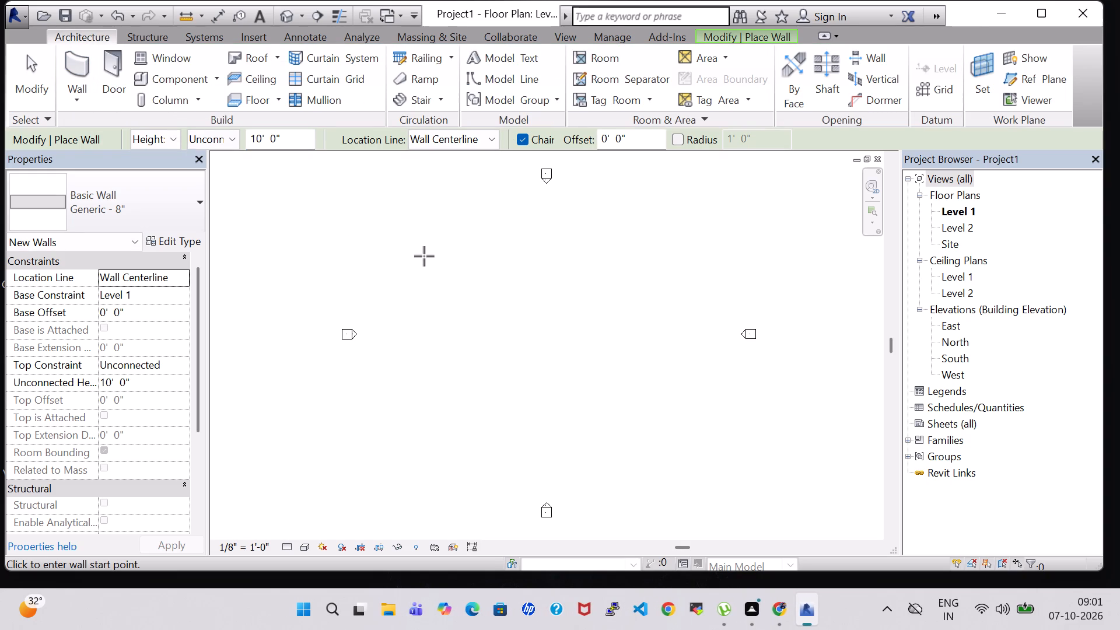
pyautogui.click(408, 264)
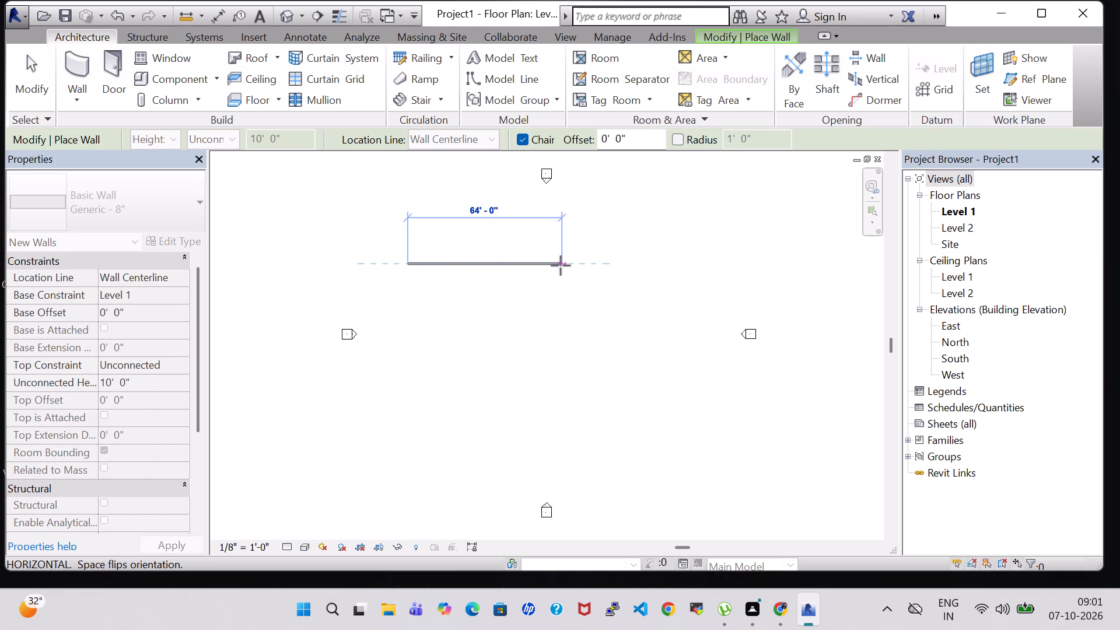
pyautogui.write('42')
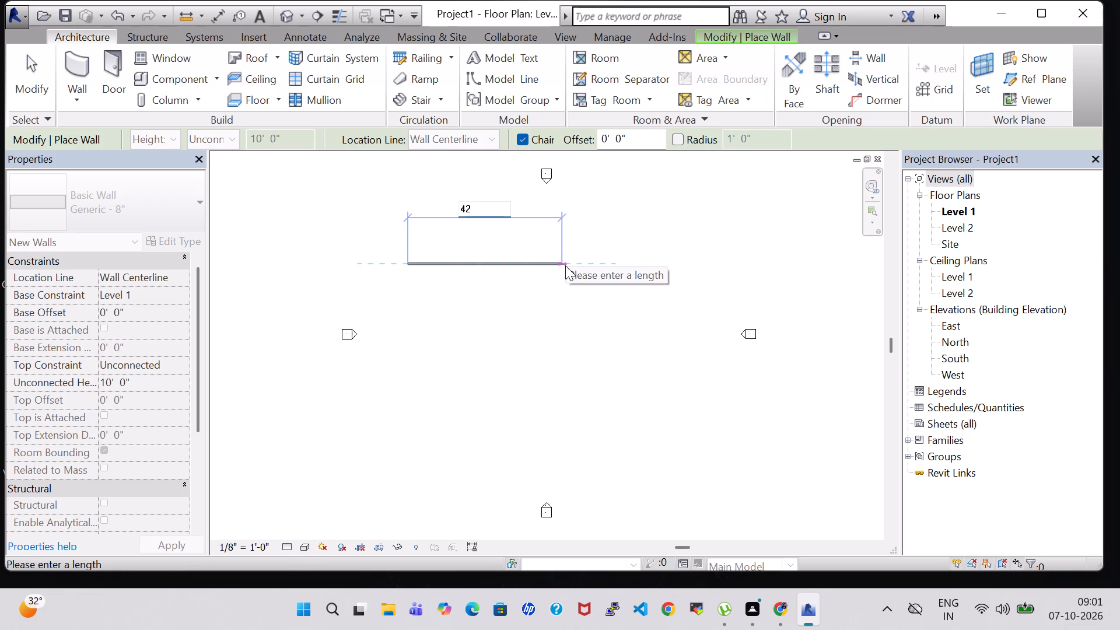
pyautogui.press('Return')
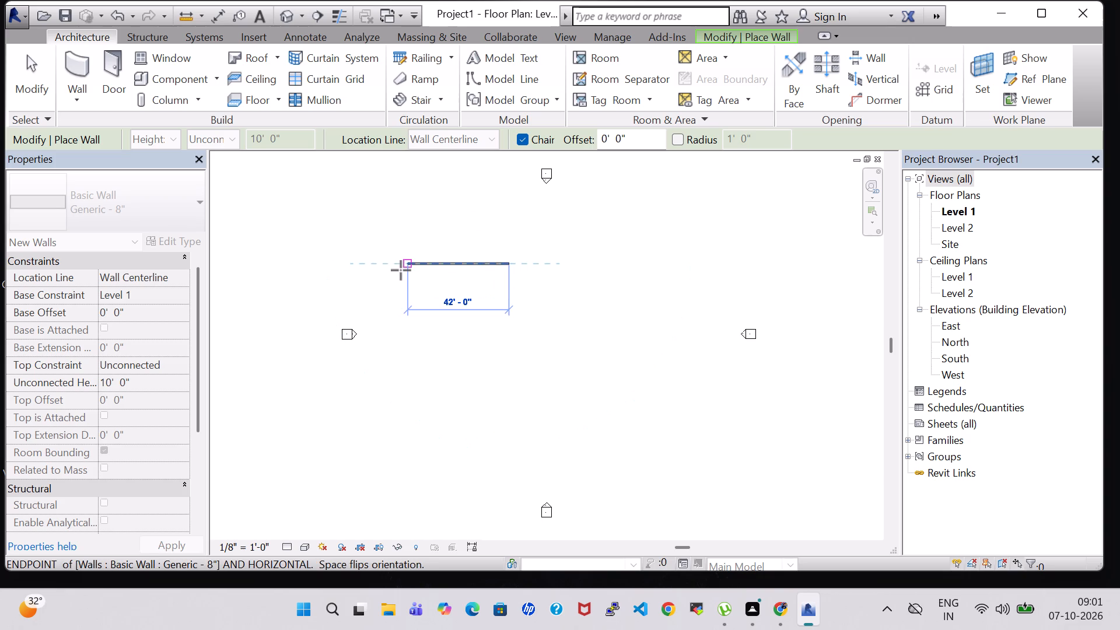
pyautogui.press('Escape')
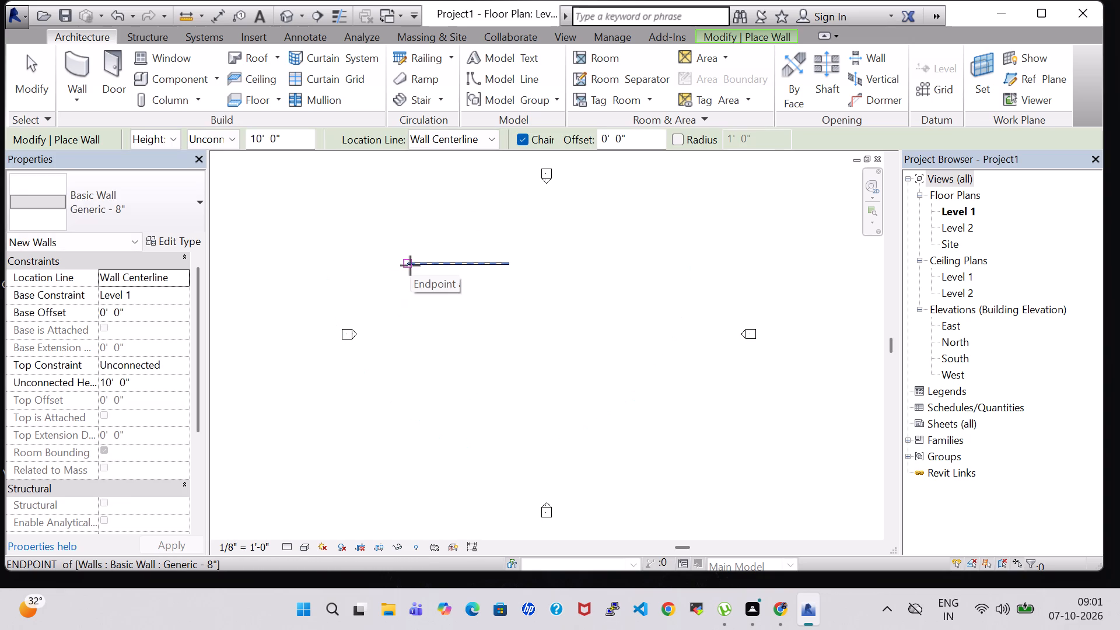
# Draw the 85' west wall, the 42' south wall and the closing east wall to complete the rectangular house outline.
pyautogui.scroll(6, 410, 265)
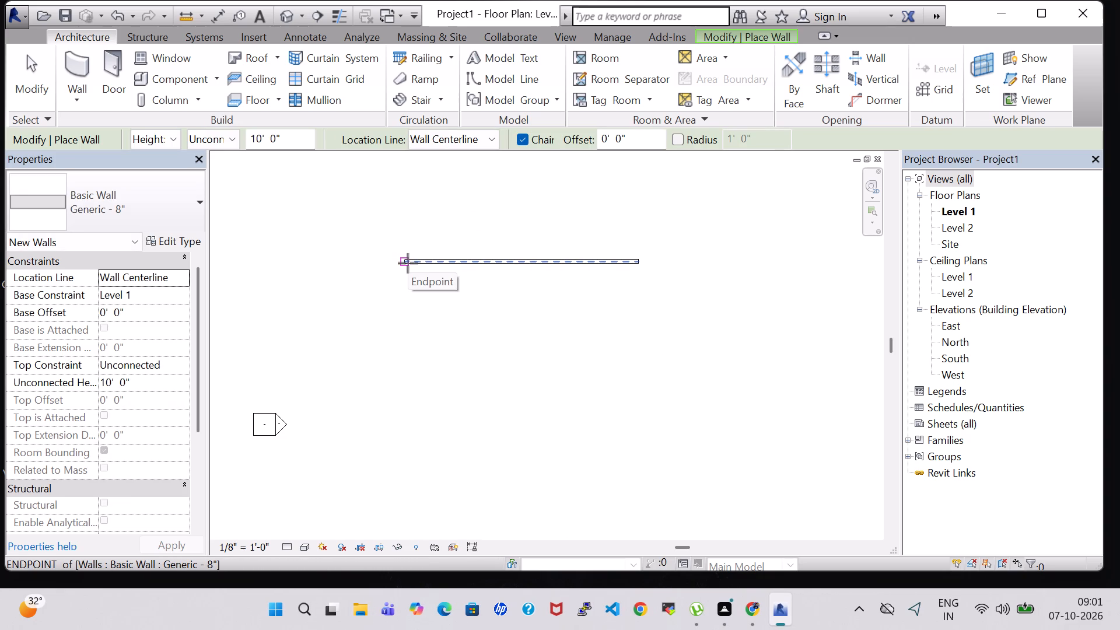
pyautogui.click(408, 263)
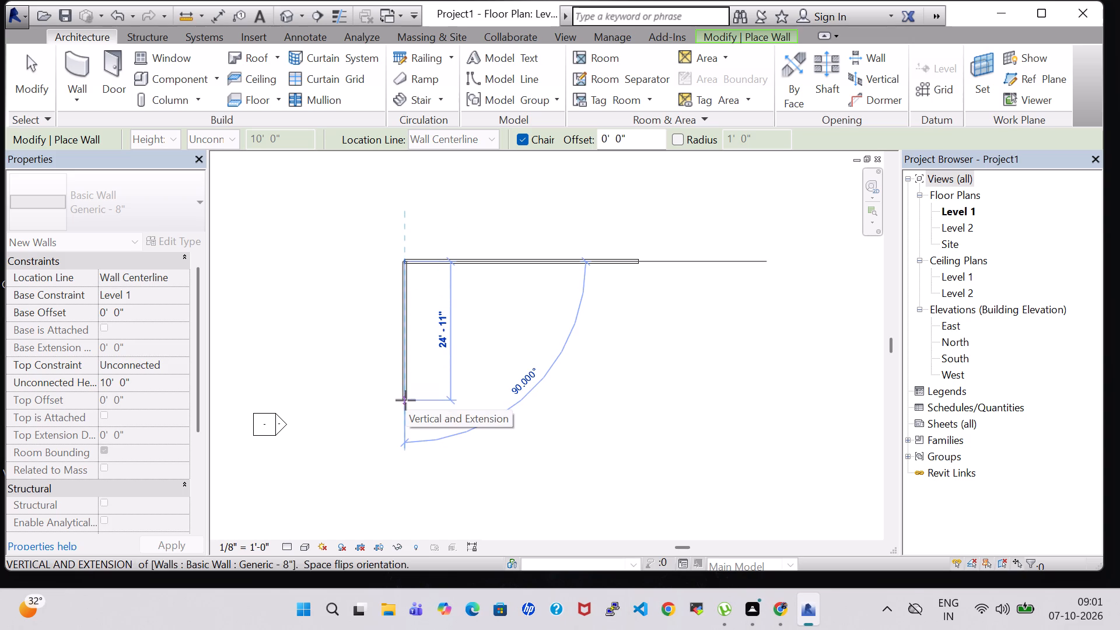
pyautogui.scroll(1, 405, 454)
pyautogui.scroll(-1, 405, 454)
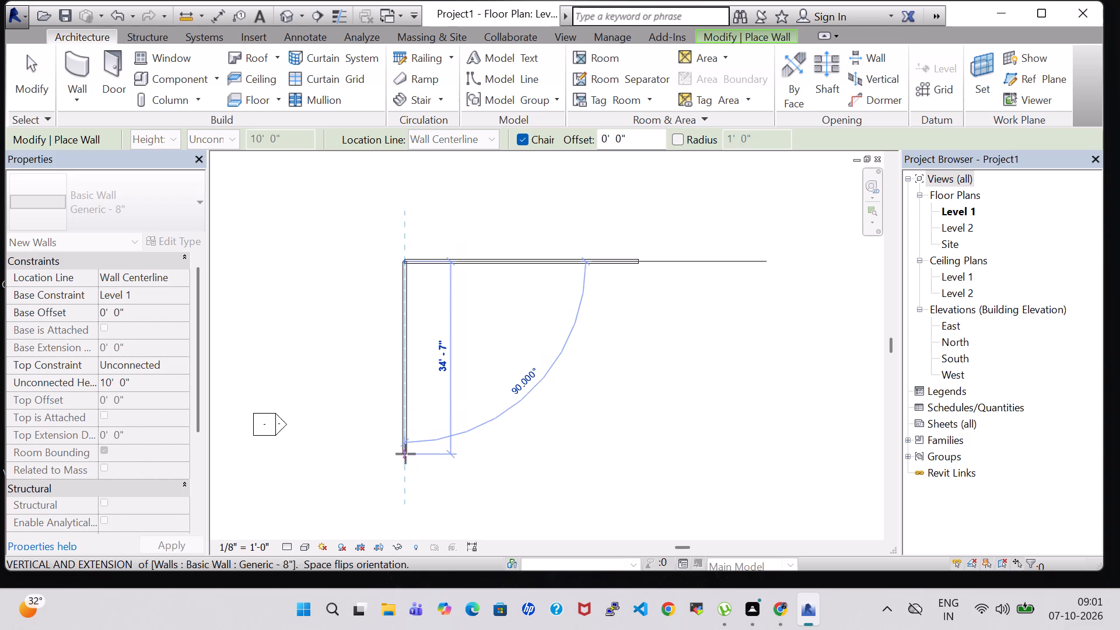
pyautogui.scroll(-1, 405, 454)
pyautogui.moveTo(405, 454); pyautogui.dragTo(394, 323, button='middle')
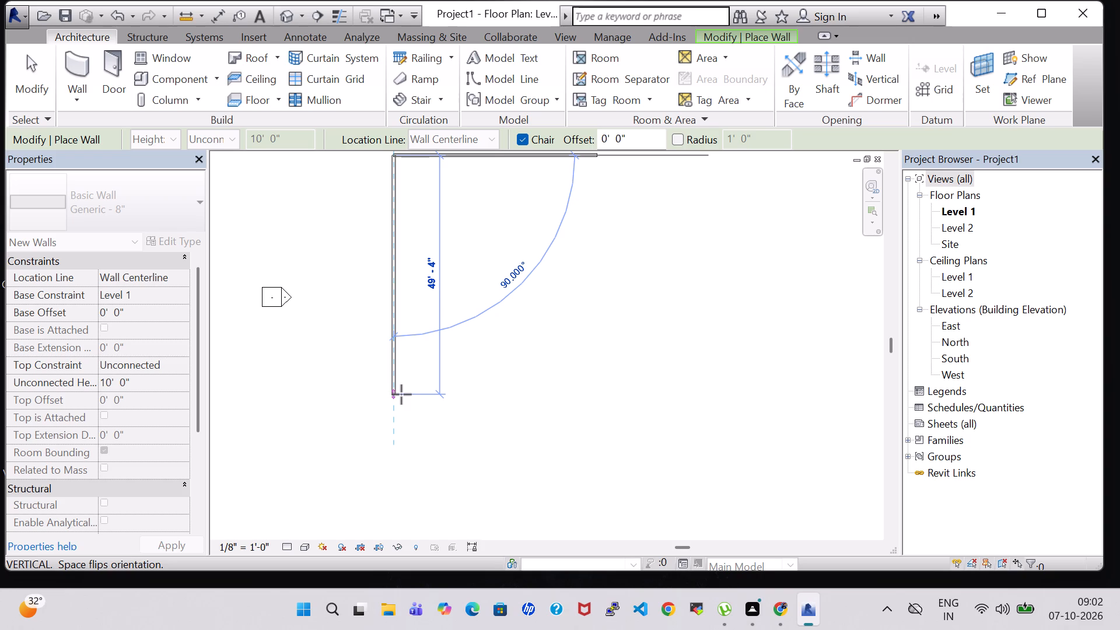
pyautogui.write('85')
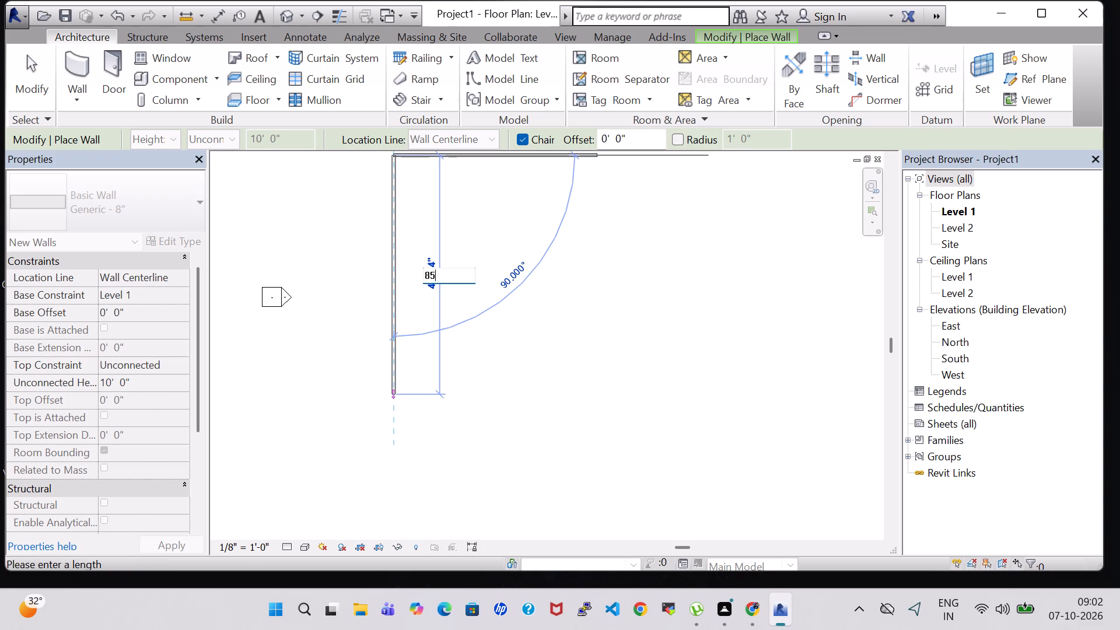
pyautogui.press('Return')
pyautogui.scroll(-5, 401, 394)
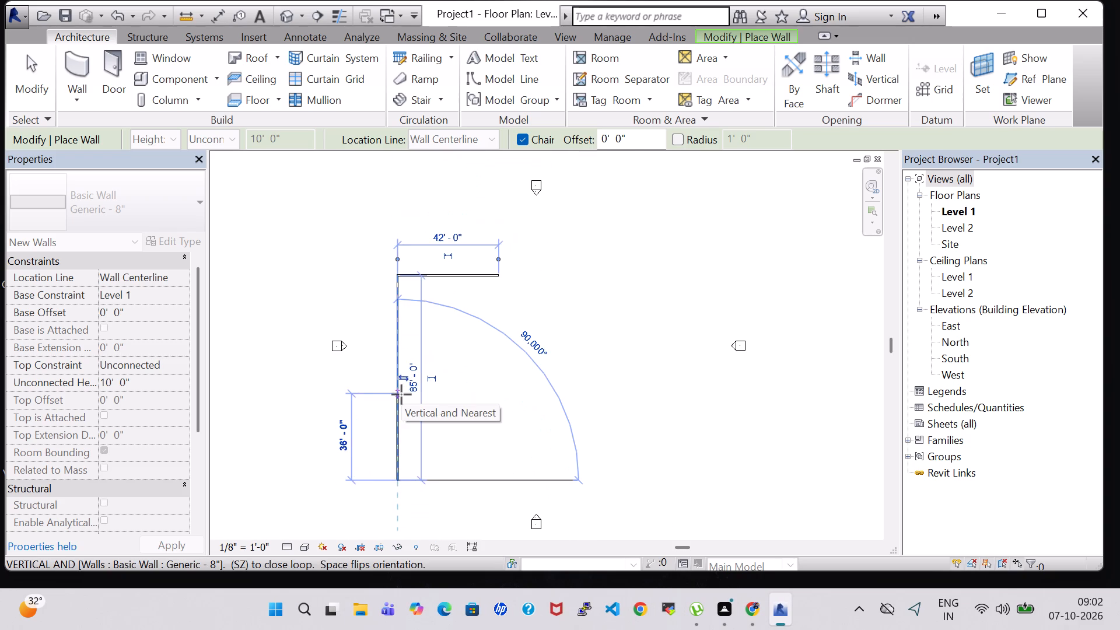
pyautogui.click(502, 483)
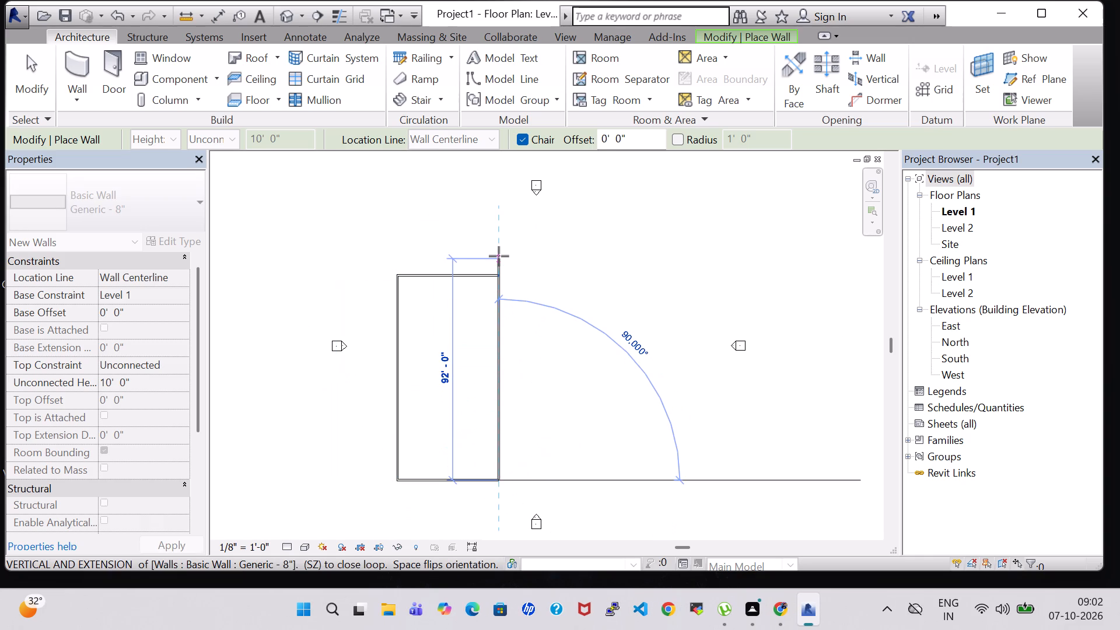
pyautogui.click(496, 281)
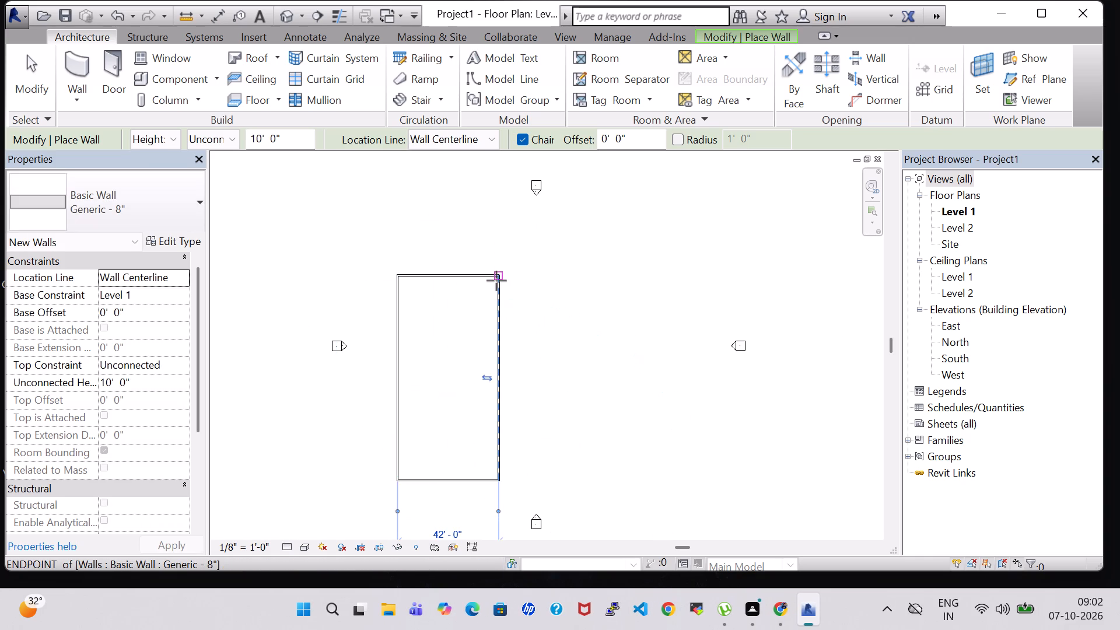
pyautogui.press('Escape')
pyautogui.press('Escape')
# Set the sample height to 10' 0" in the north wall's Generic - 8" assembly structure.
pyautogui.scroll(4, 496, 281)
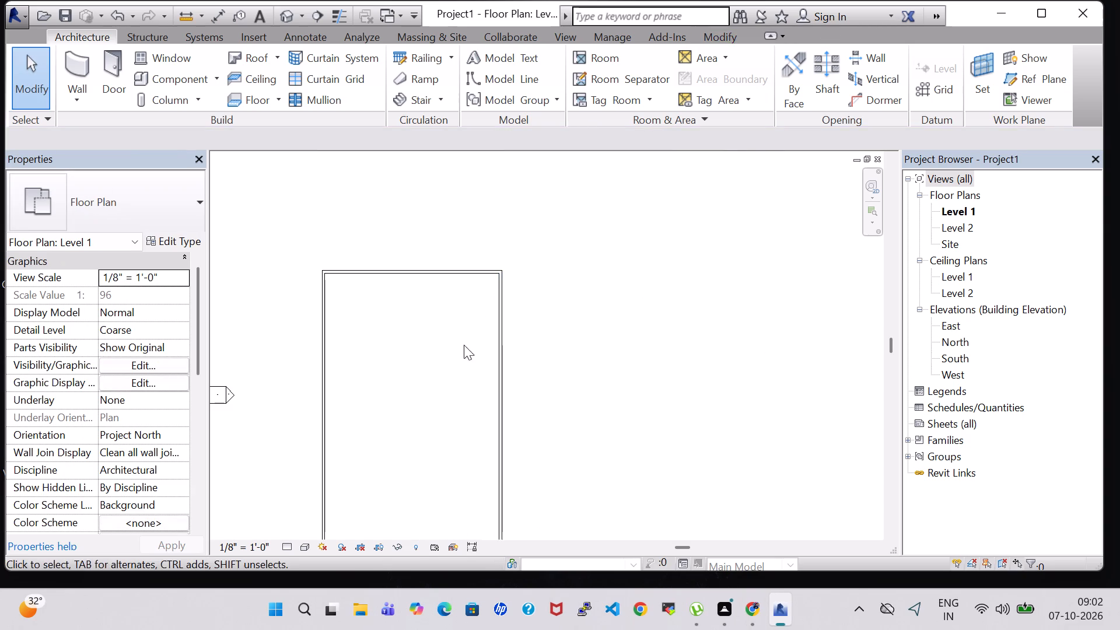
pyautogui.moveTo(442, 360); pyautogui.dragTo(565, 268, button='middle')
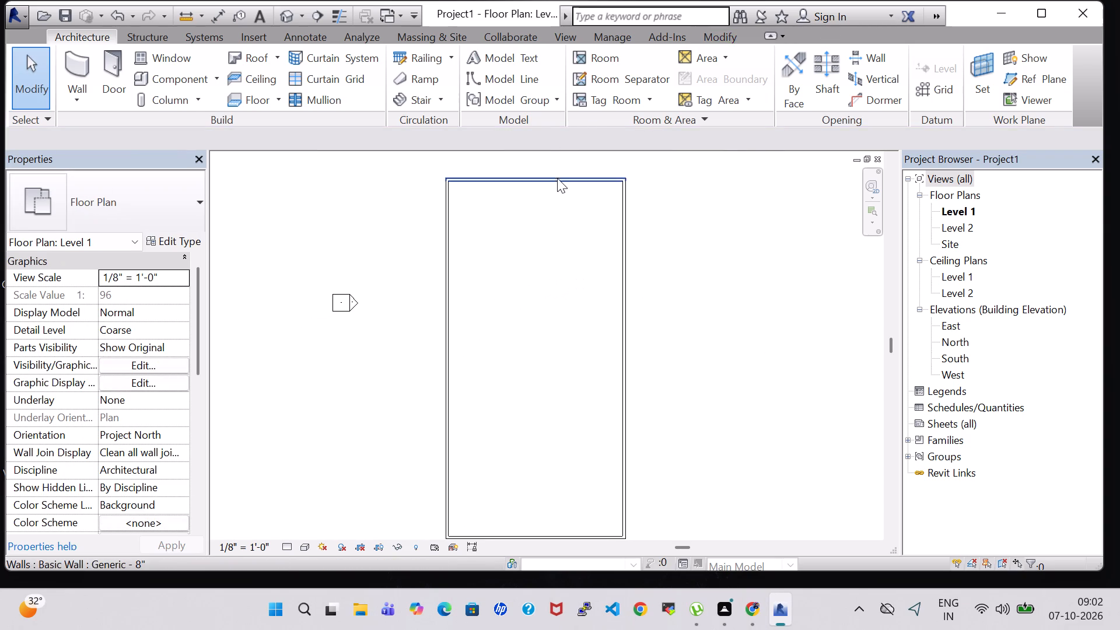
pyautogui.click(557, 181)
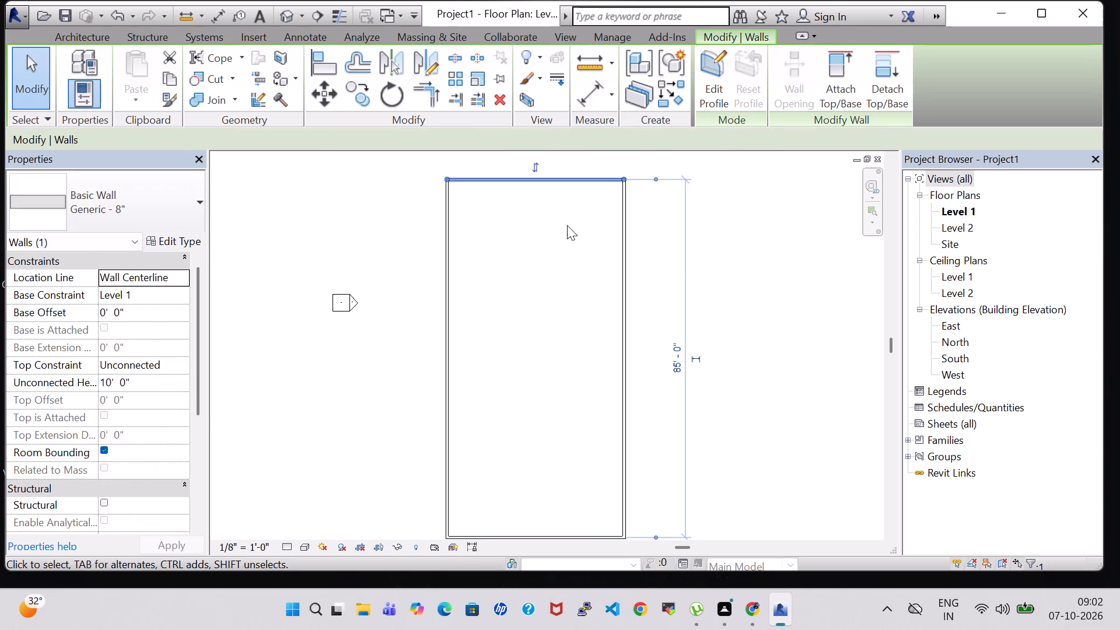
pyautogui.click(176, 244)
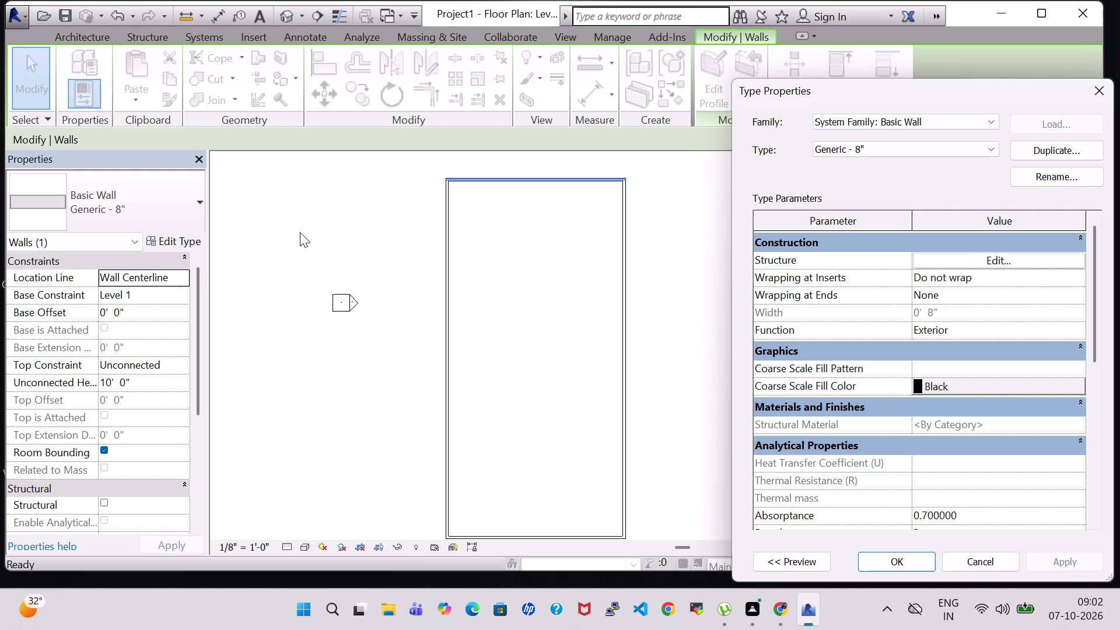
pyautogui.click(1012, 267)
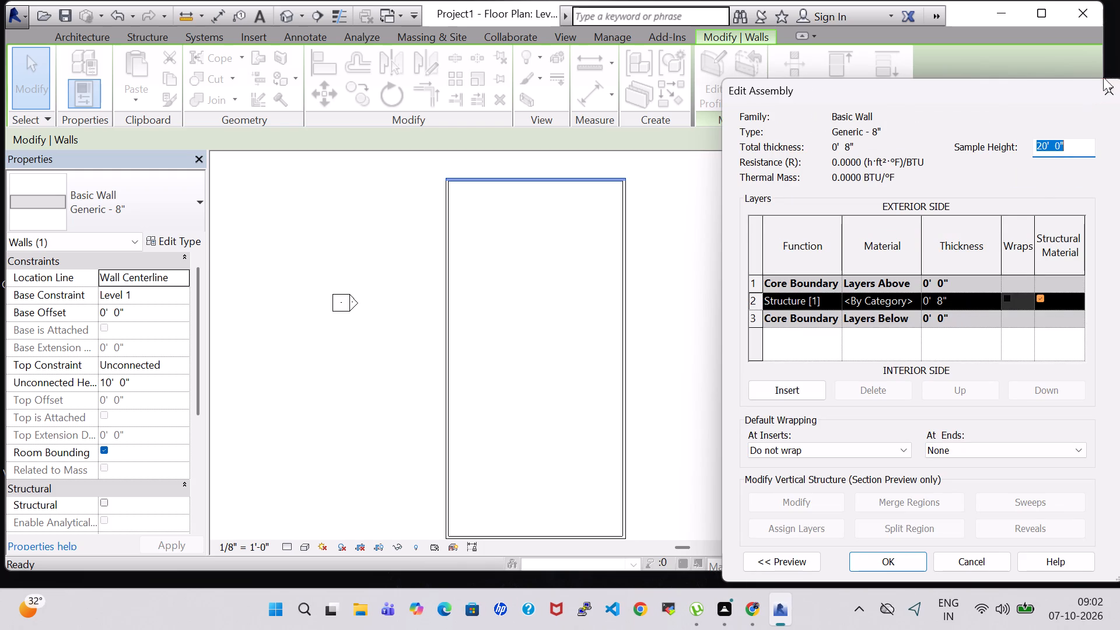
pyautogui.click(1041, 146)
pyautogui.press('BackSpace')
pyautogui.press('1')
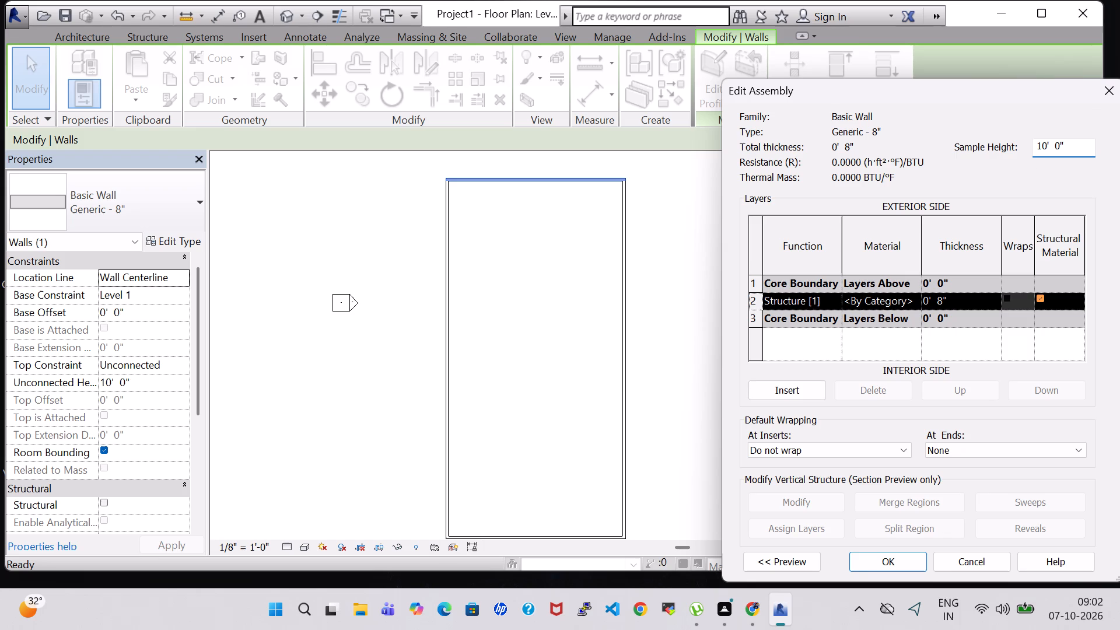
pyautogui.press('Return')
pyautogui.click(878, 566)
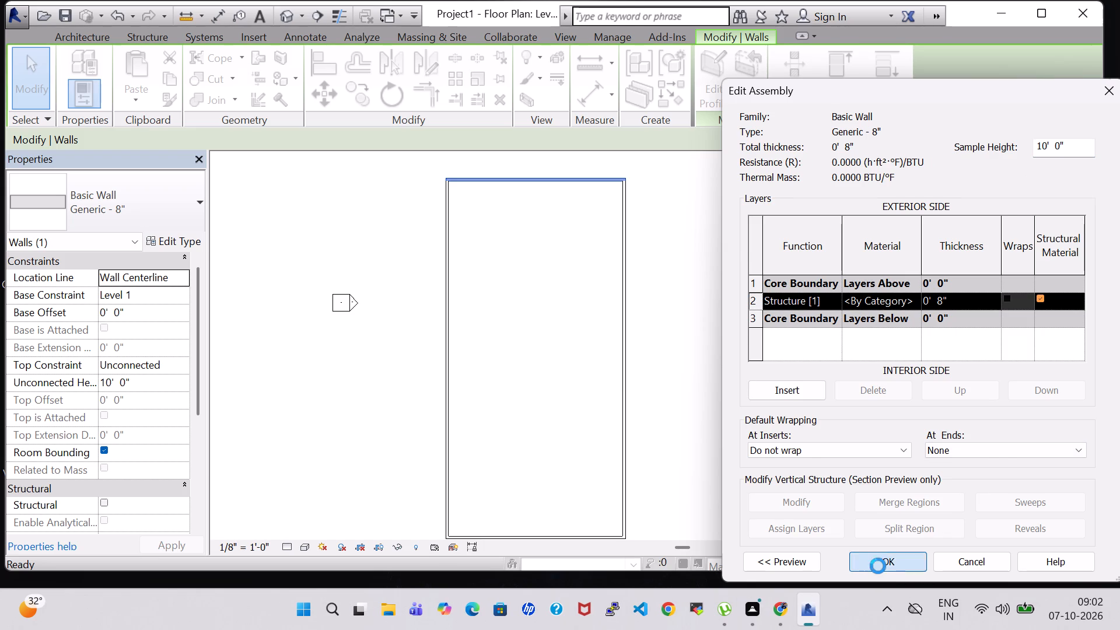
pyautogui.click(1062, 558)
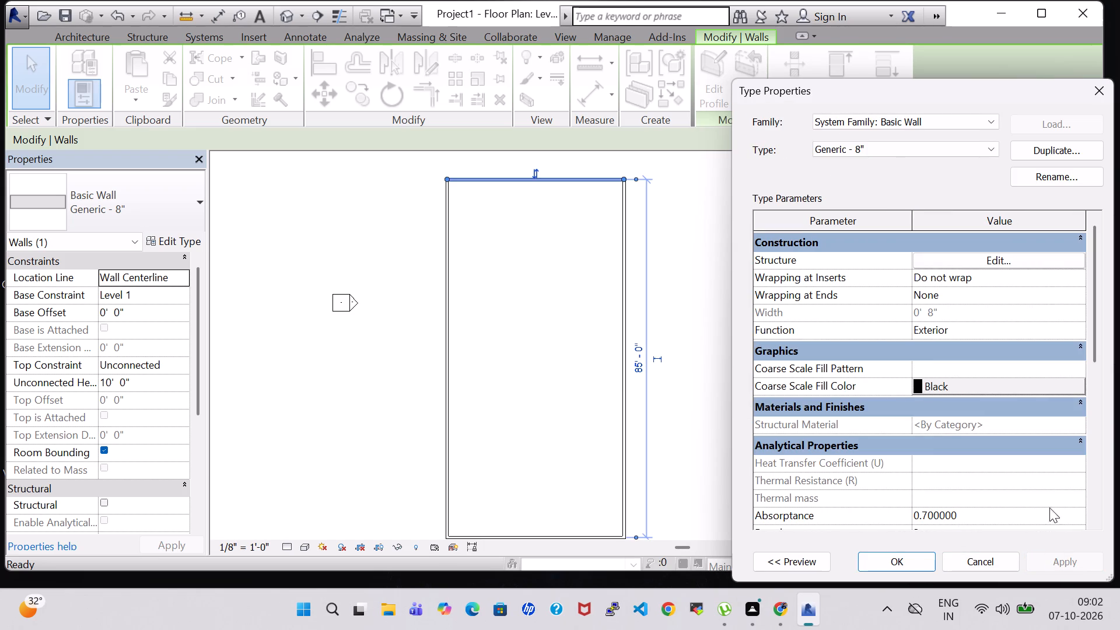
pyautogui.click(1098, 84)
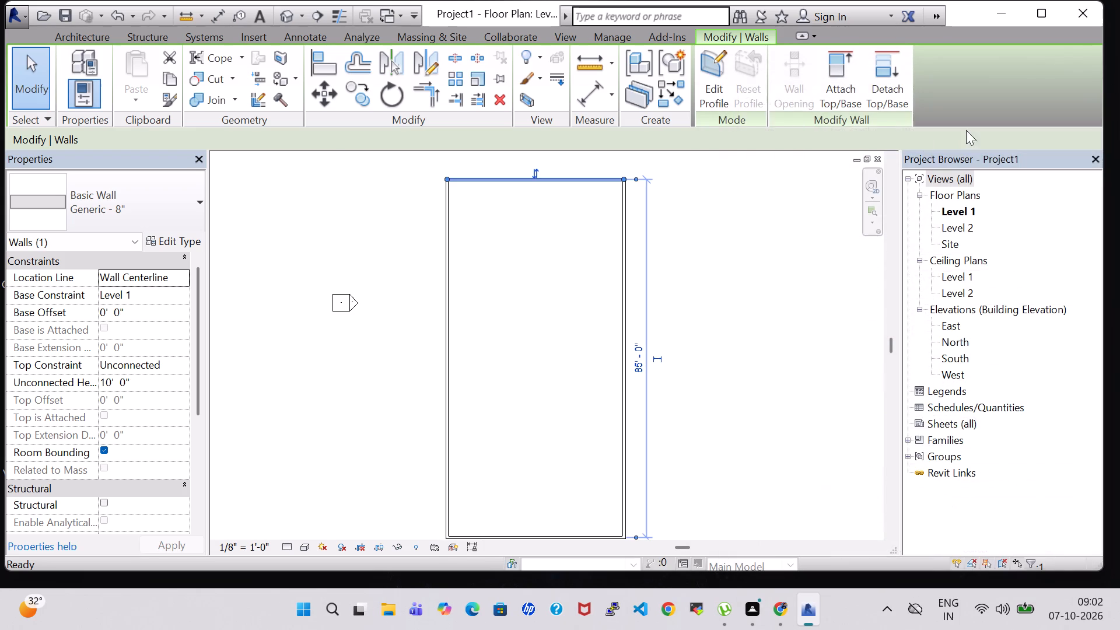
# Examine the Generic - 8" assembly structure and sample height for the east, west and south exterior walls.
pyautogui.click(621, 262)
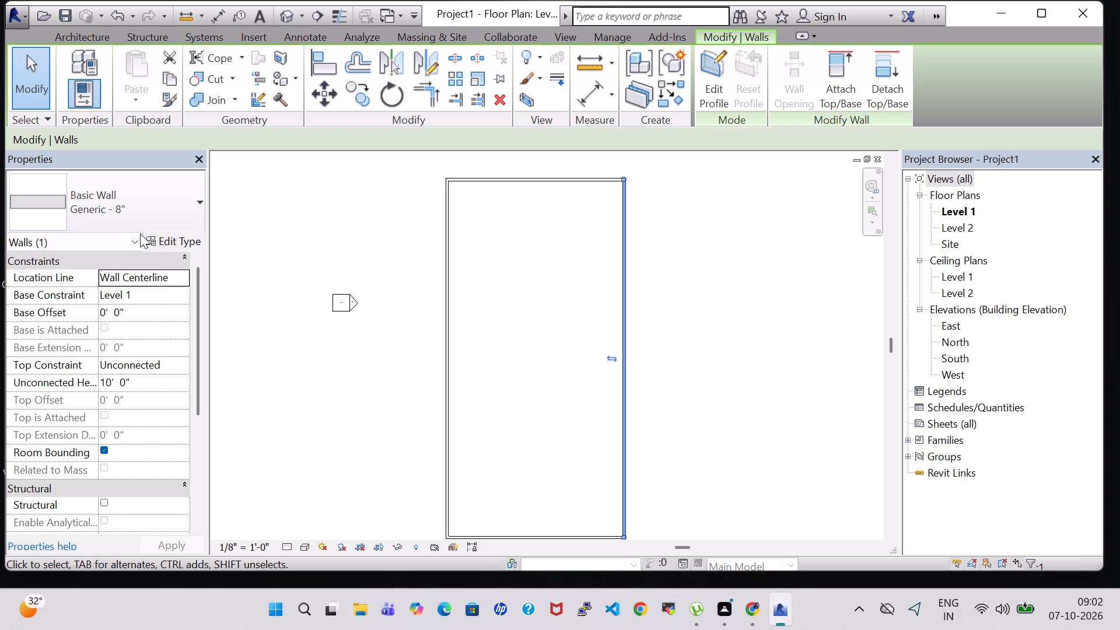
pyautogui.click(164, 239)
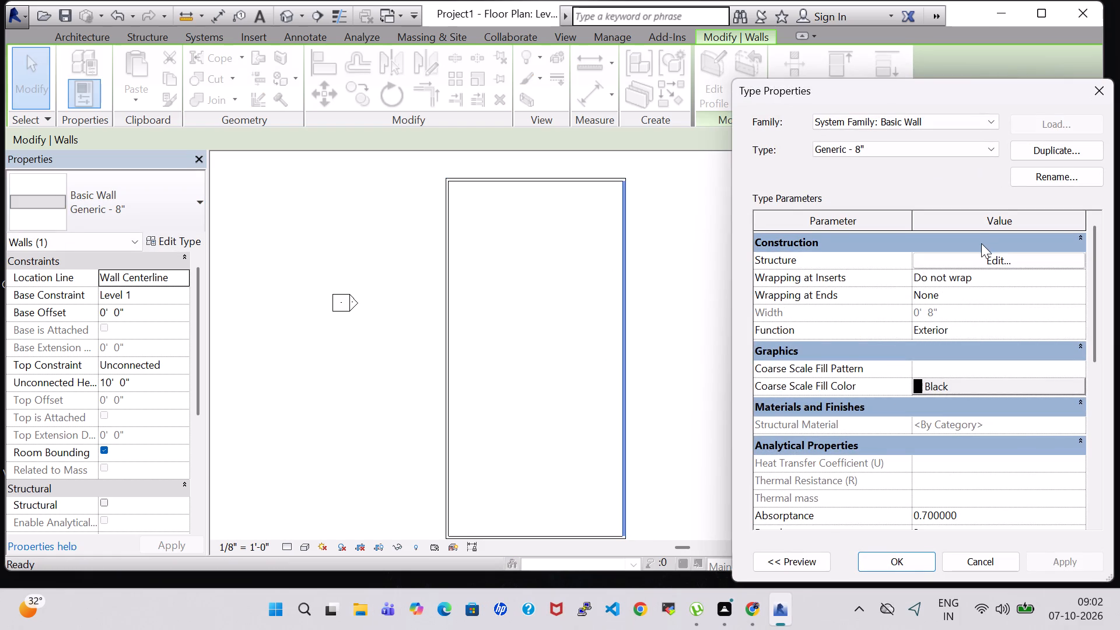
pyautogui.click(999, 260)
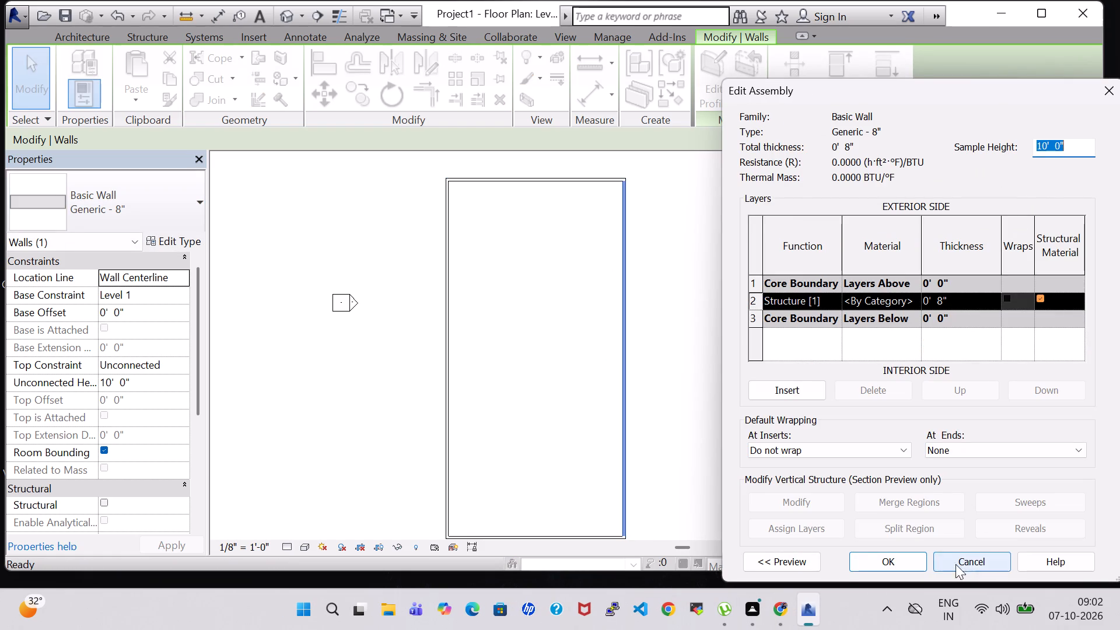
pyautogui.click(918, 557)
pyautogui.click(447, 378)
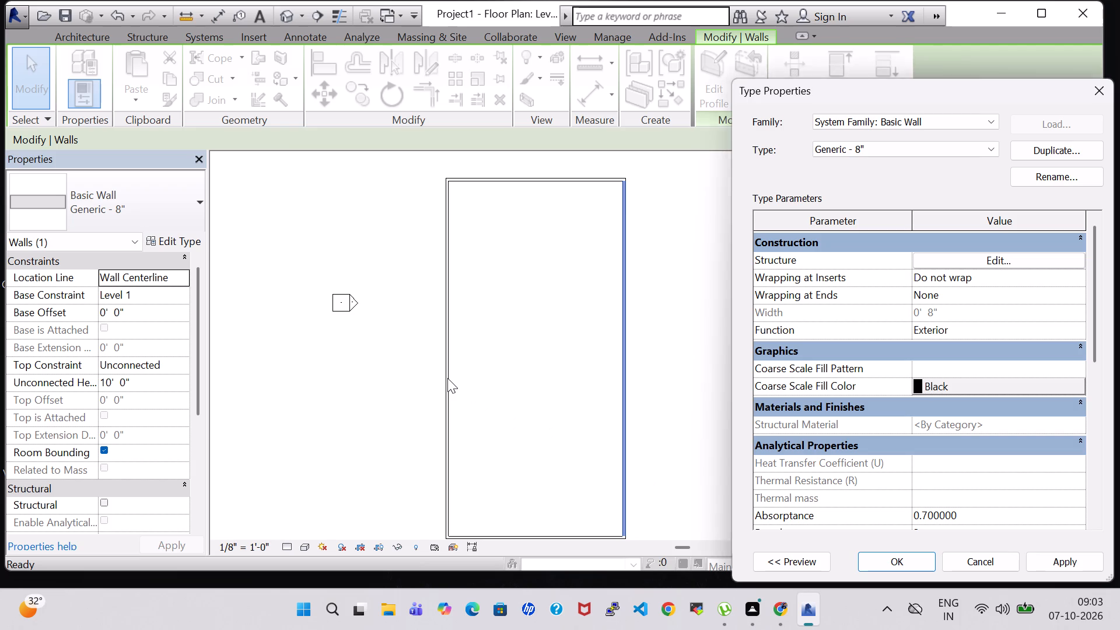
pyautogui.click(1096, 85)
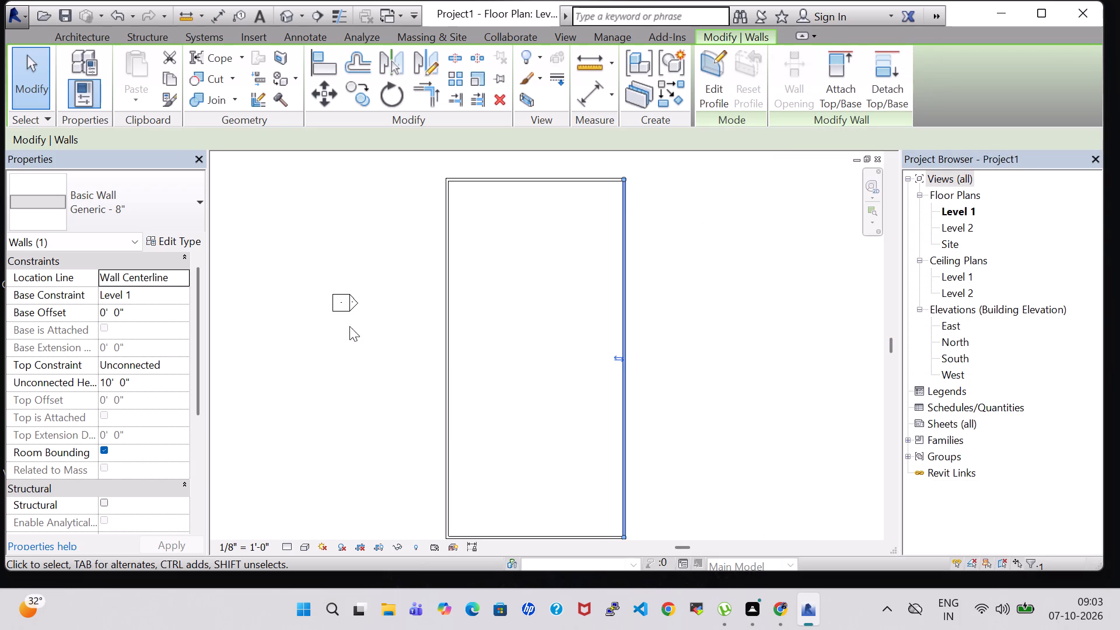
pyautogui.click(446, 328)
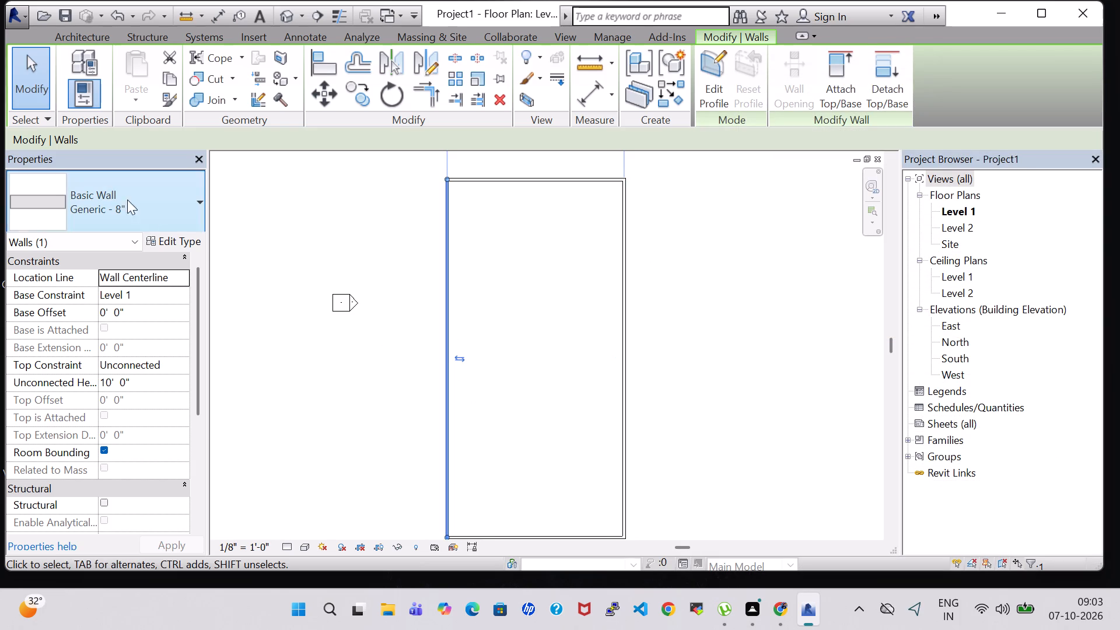
pyautogui.click(183, 239)
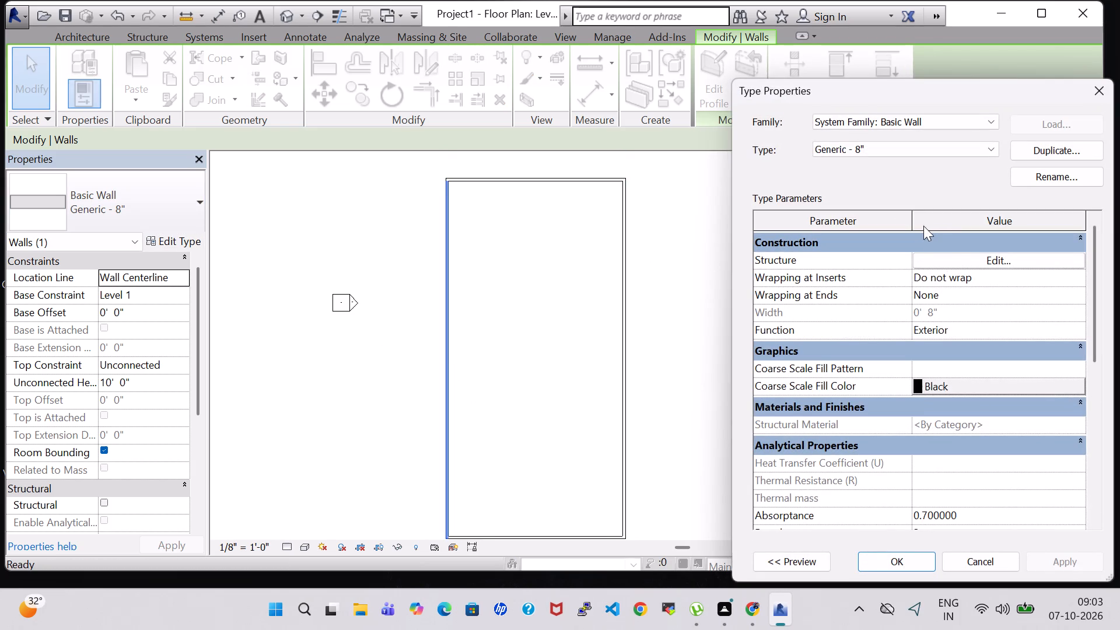
pyautogui.click(963, 262)
pyautogui.click(1105, 85)
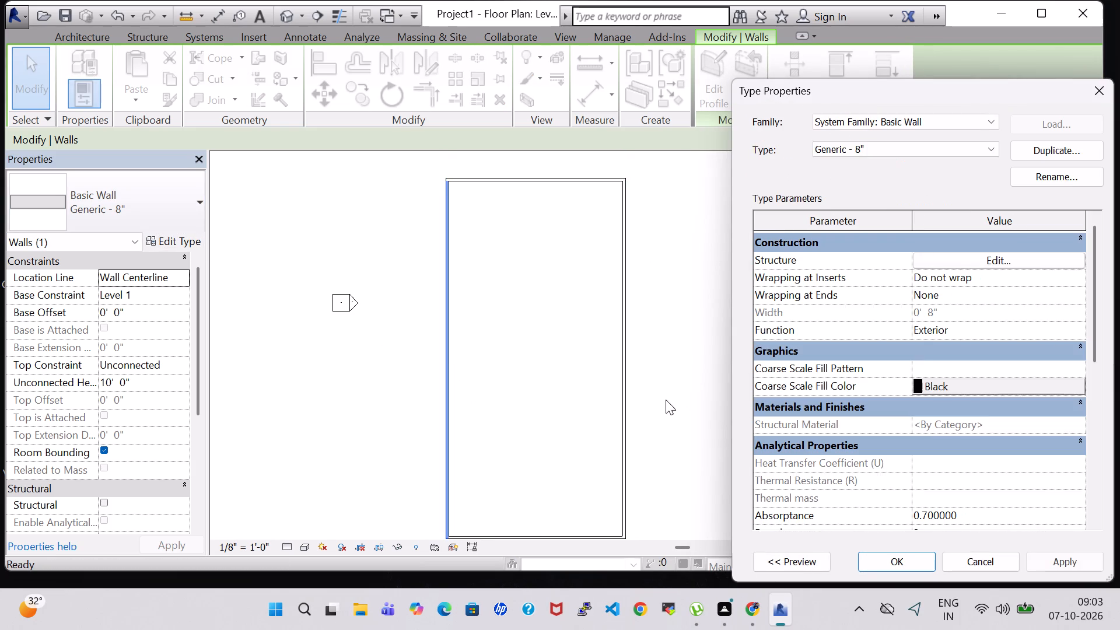
pyautogui.click(977, 566)
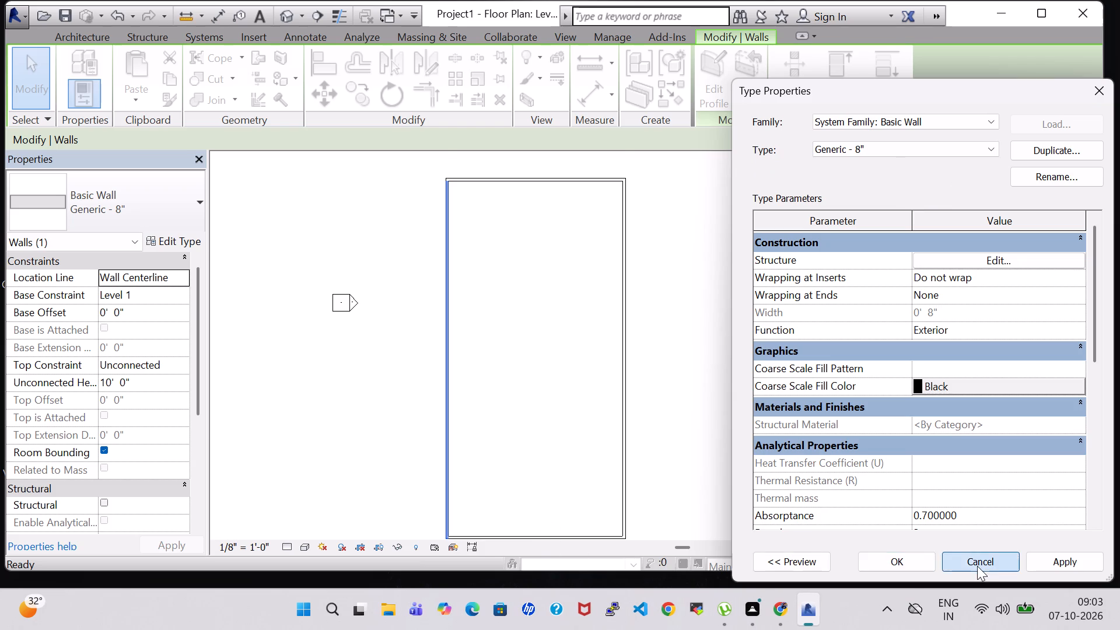
pyautogui.click(585, 535)
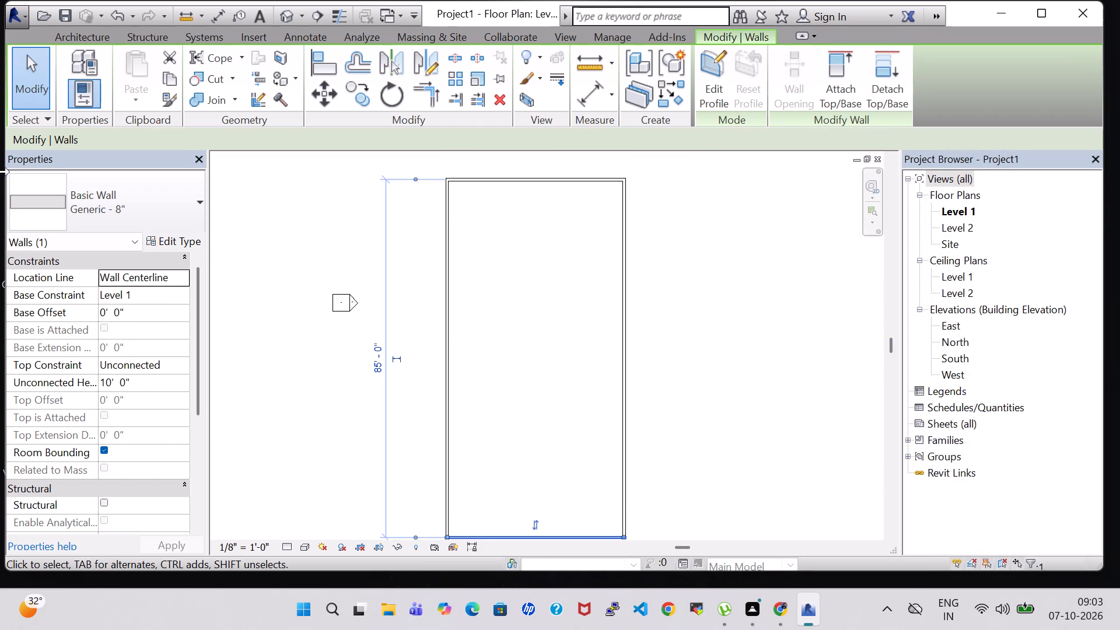
pyautogui.click(164, 242)
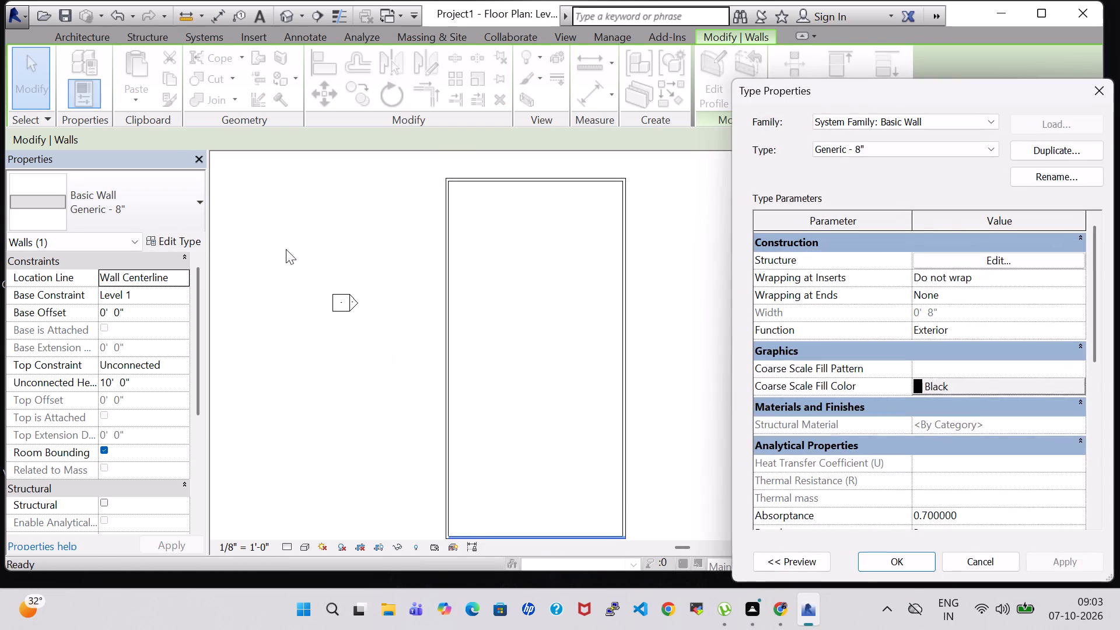
pyautogui.click(1039, 255)
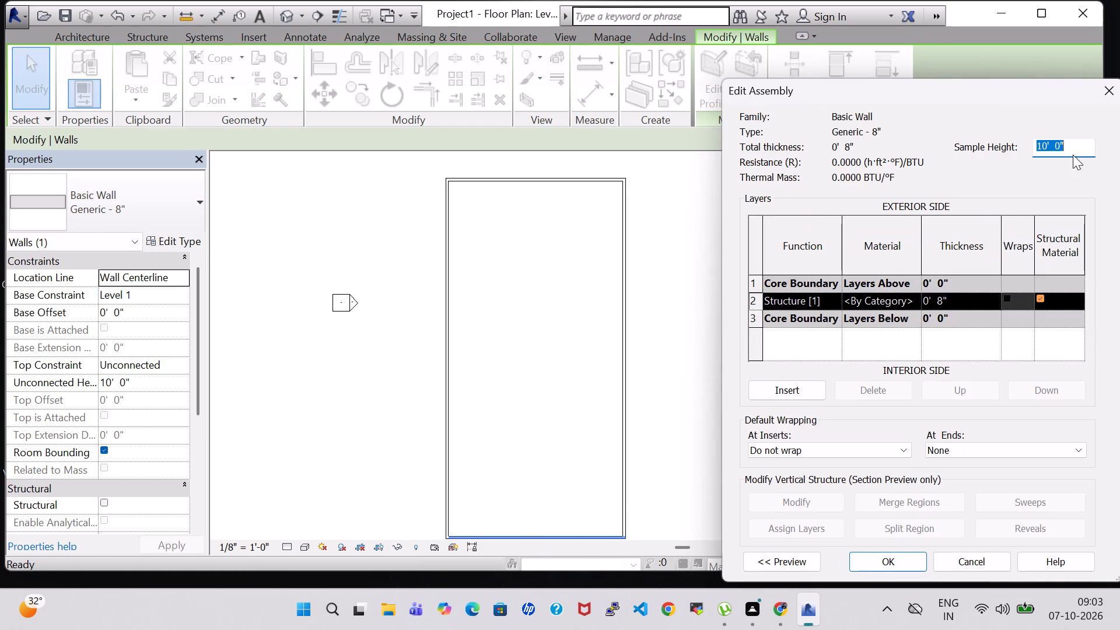
pyautogui.click(1108, 86)
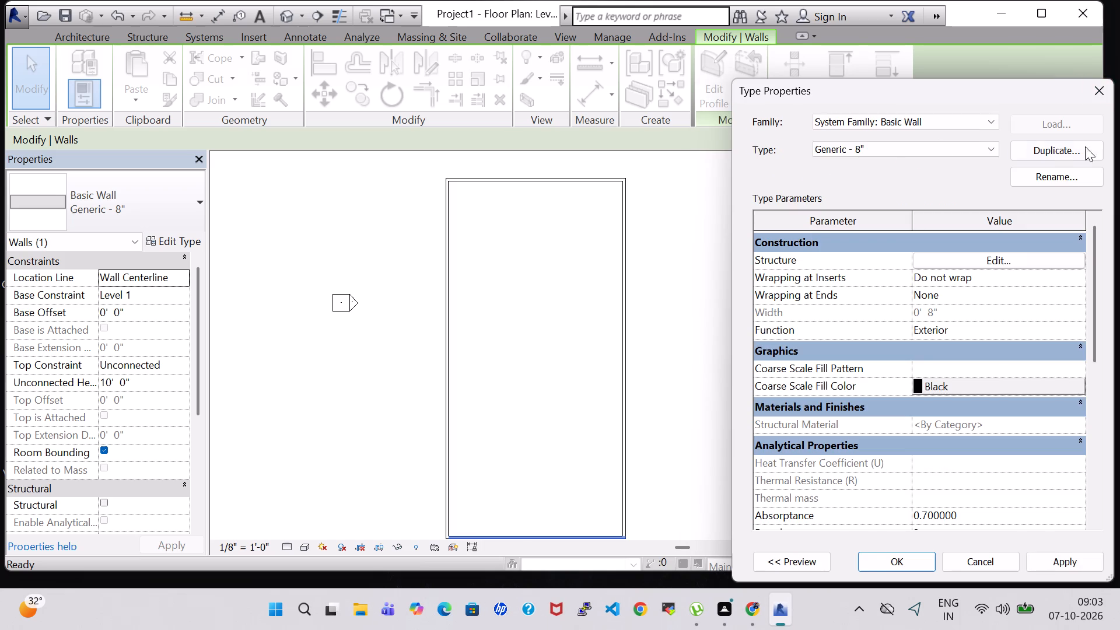
pyautogui.click(1097, 93)
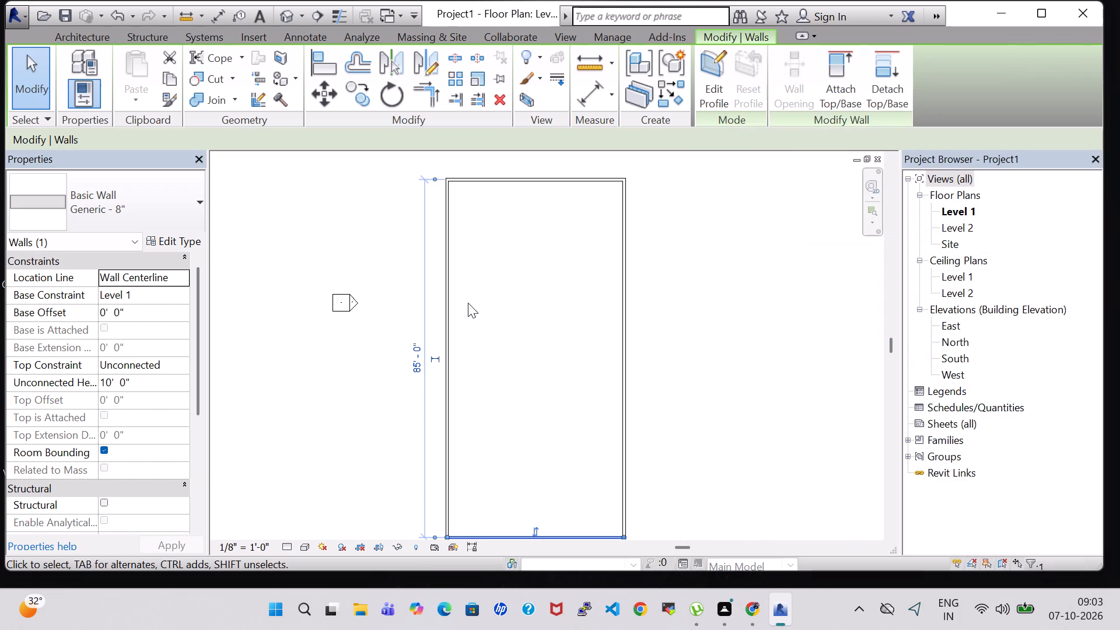
# Draw two interior walls in Generic - 8" enclosing a northwest corner room about 14' wide and 19' 9" deep.
pyautogui.click(87, 30)
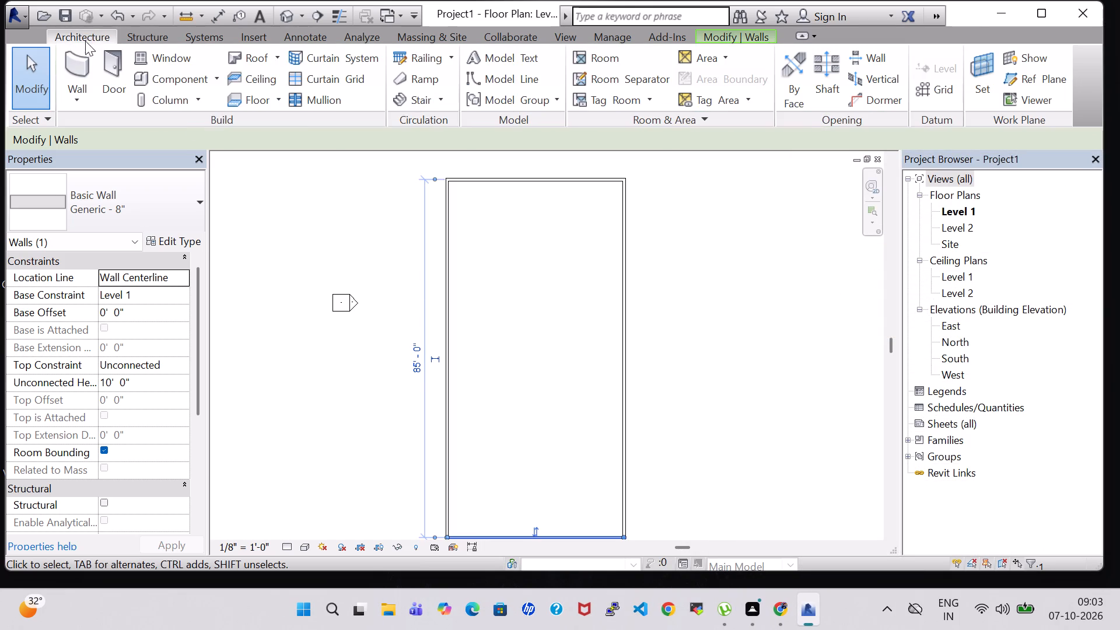
pyautogui.click(85, 57)
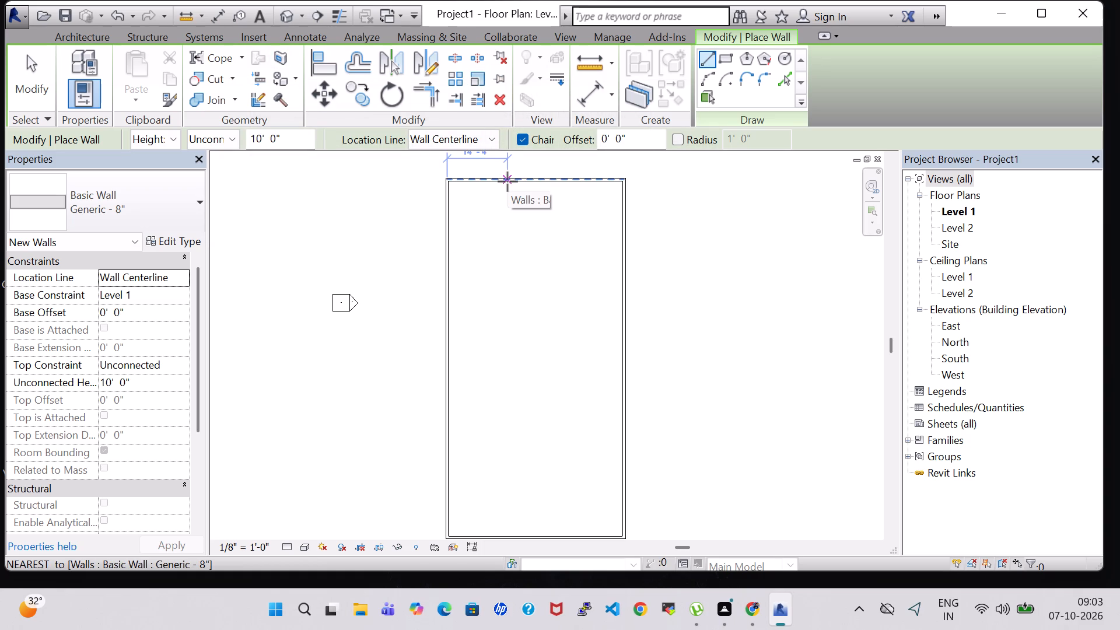
pyautogui.click(508, 181)
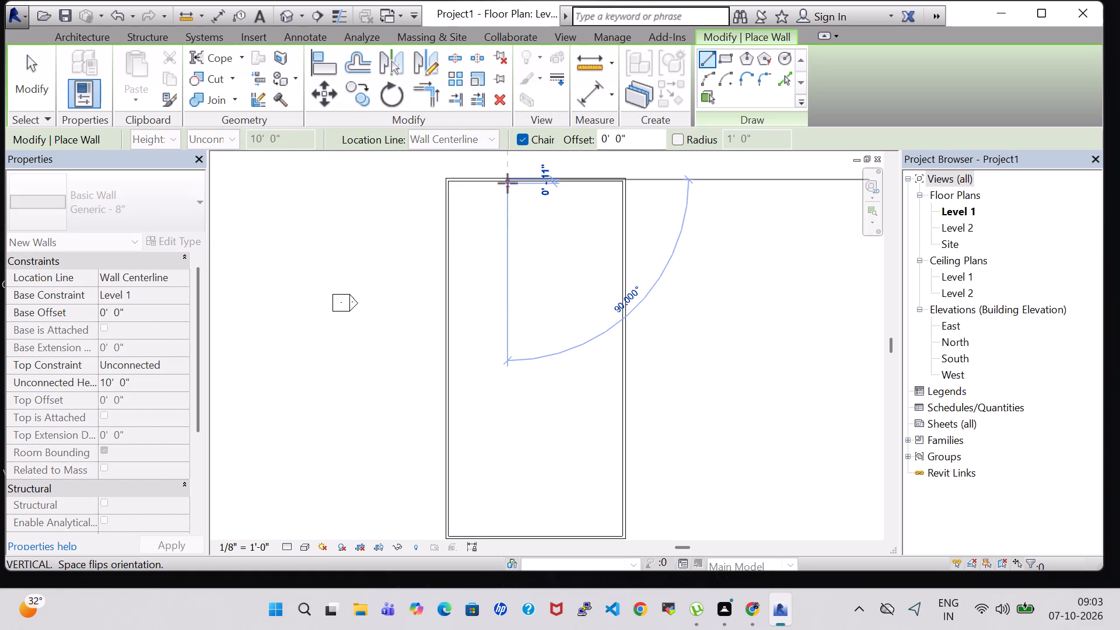
pyautogui.click(502, 262)
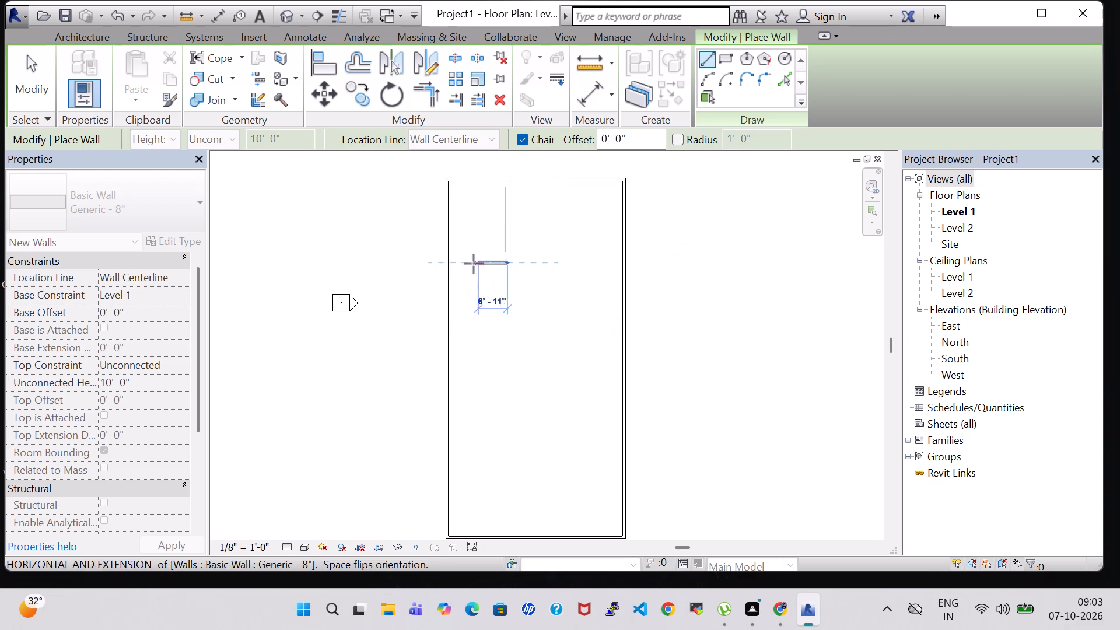
pyautogui.click(451, 263)
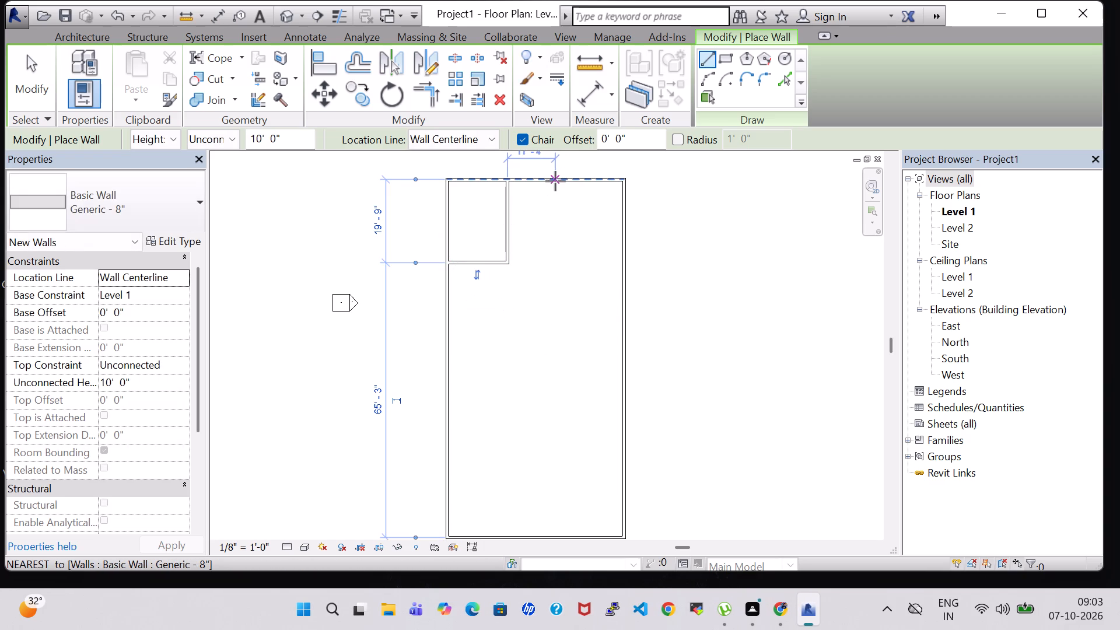
# Add two rooms eastward along the north wall, about 10' 0" by 11' 2" and about 6' 4" by 8' 6".
pyautogui.click(549, 181)
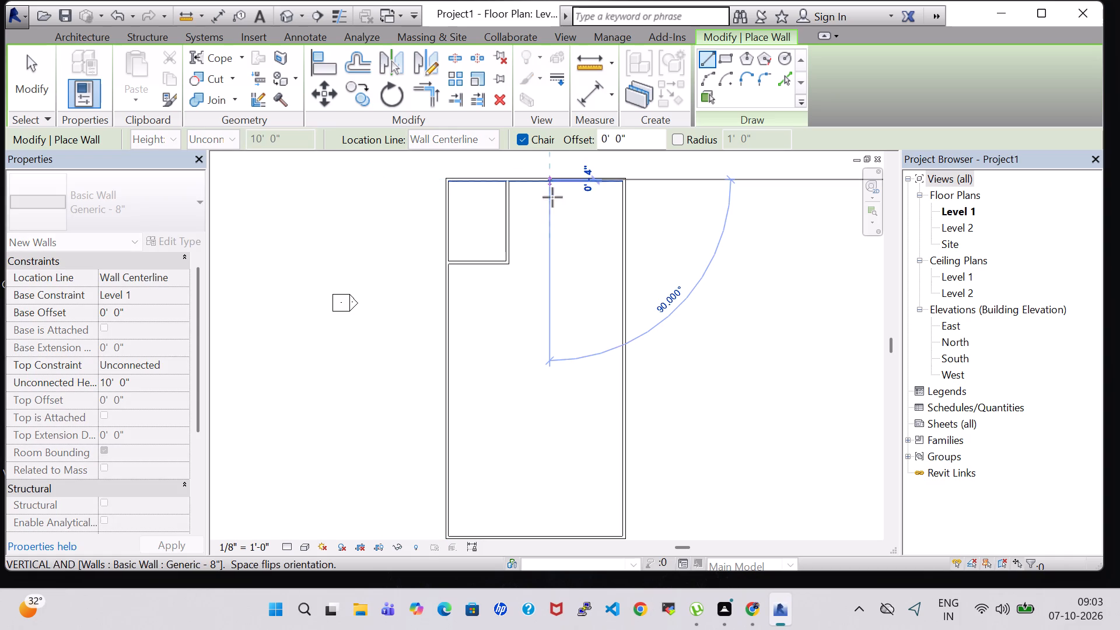
pyautogui.click(552, 226)
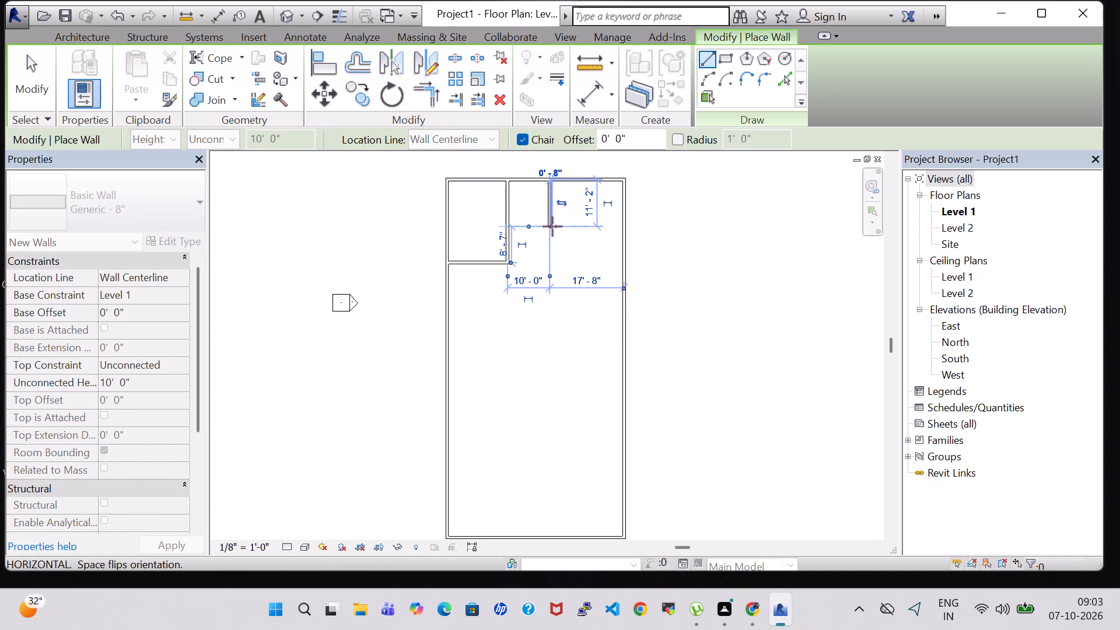
pyautogui.click(506, 226)
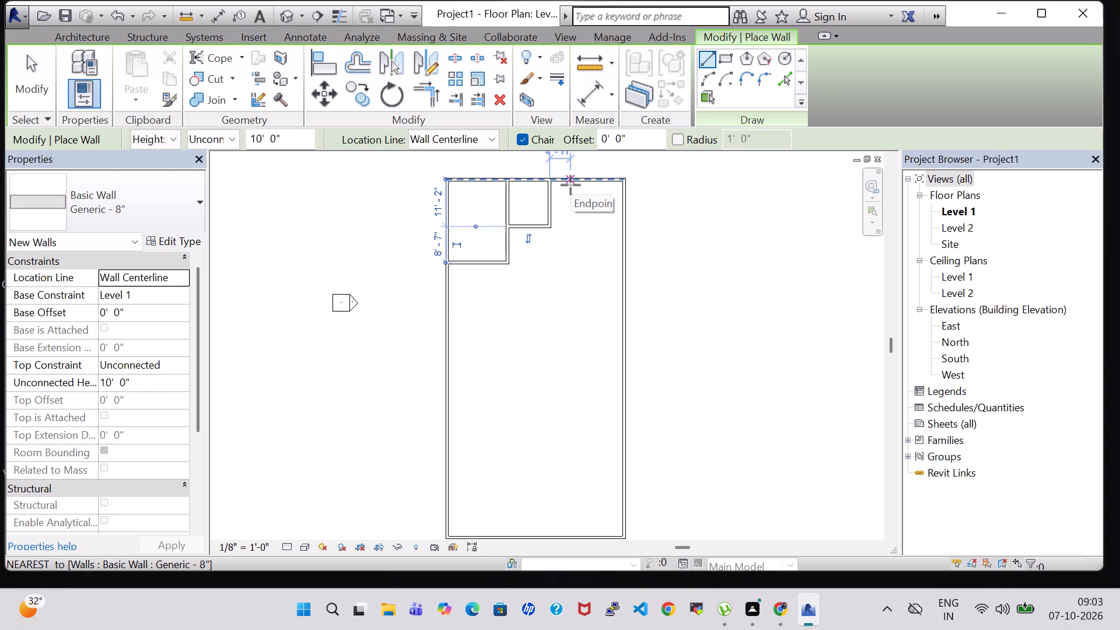
pyautogui.scroll(4, 572, 188)
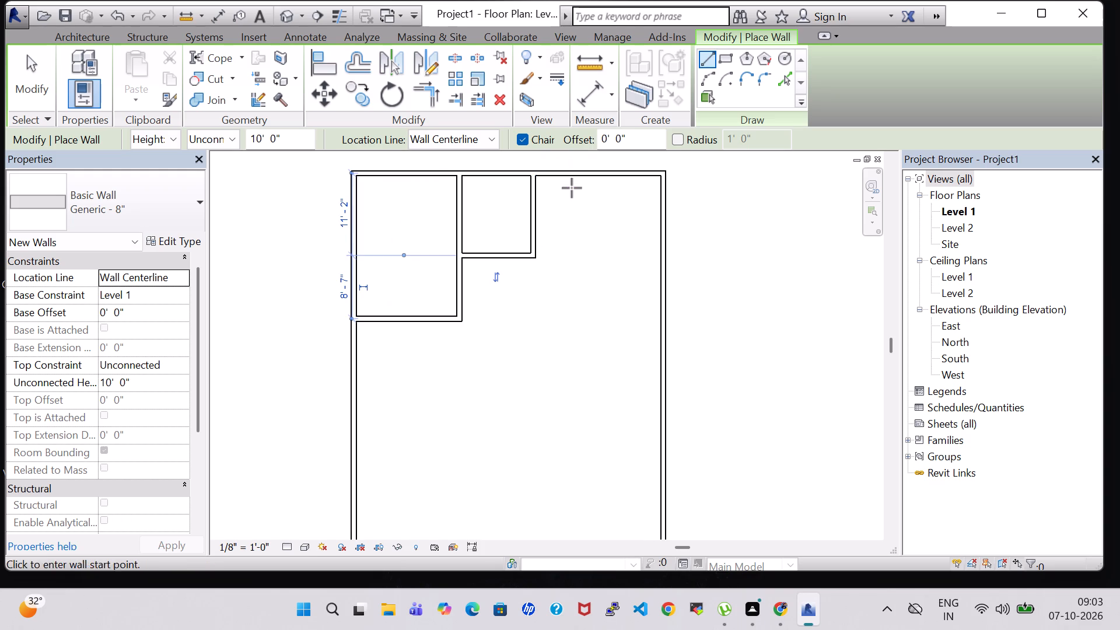
pyautogui.click(580, 173)
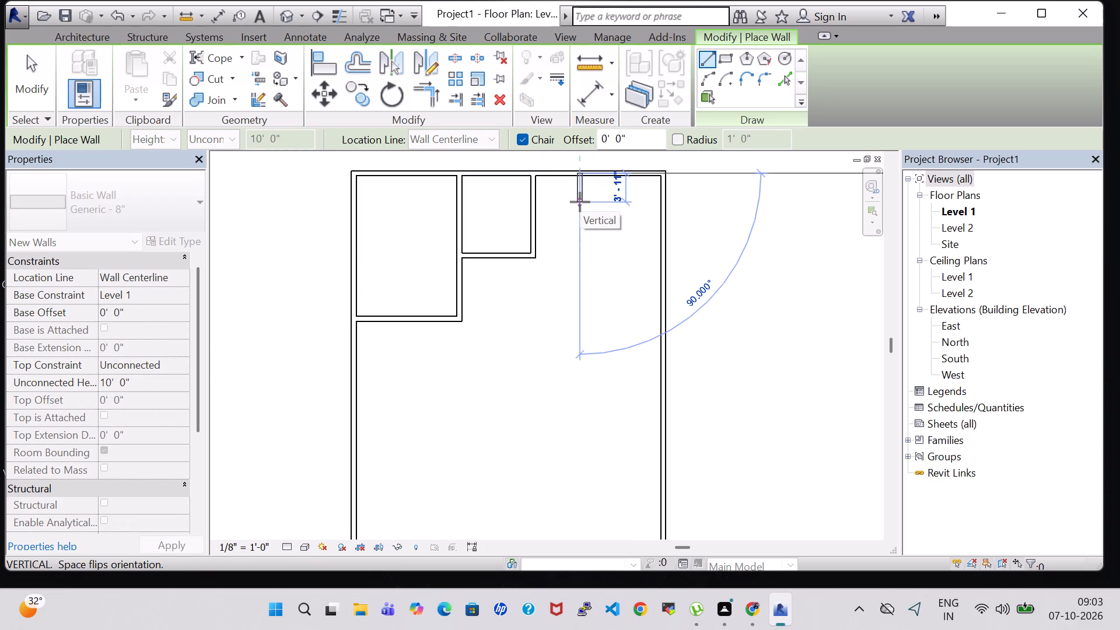
pyautogui.click(582, 236)
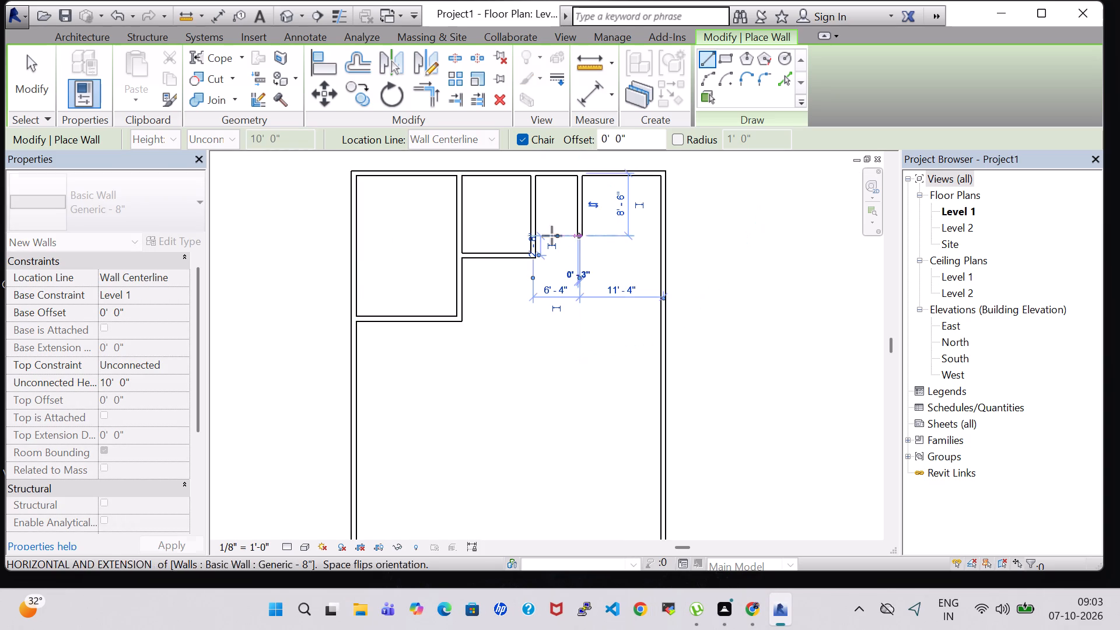
pyautogui.click(537, 236)
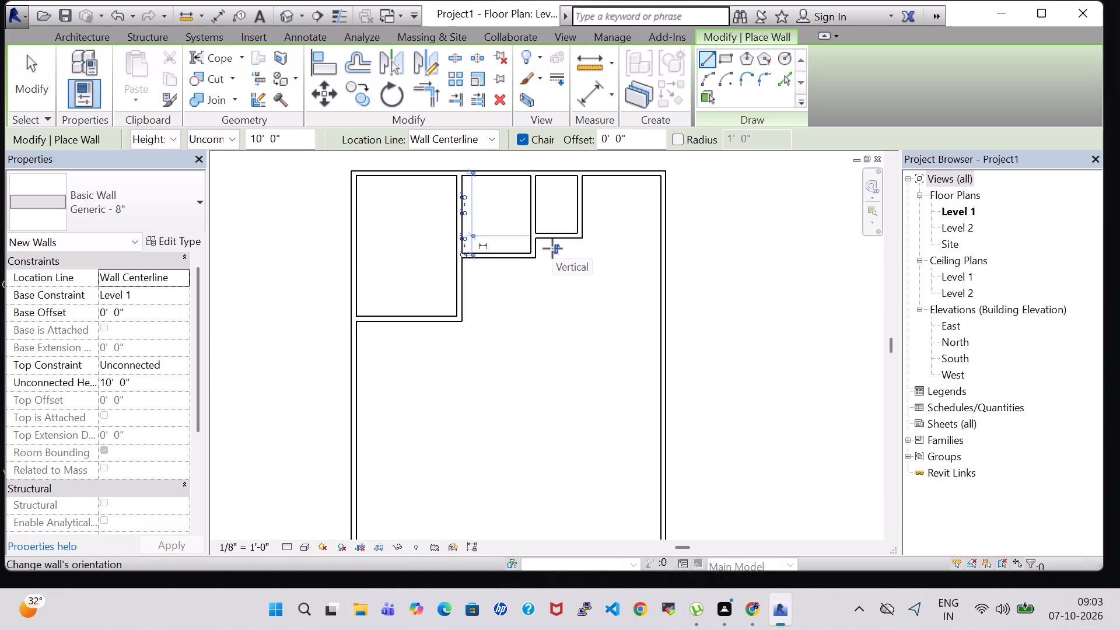
# Draw a room about 11' 4" by 14' 6" against the east wall, its west side aligned with the smallest north room's east partition.
pyautogui.click(596, 297)
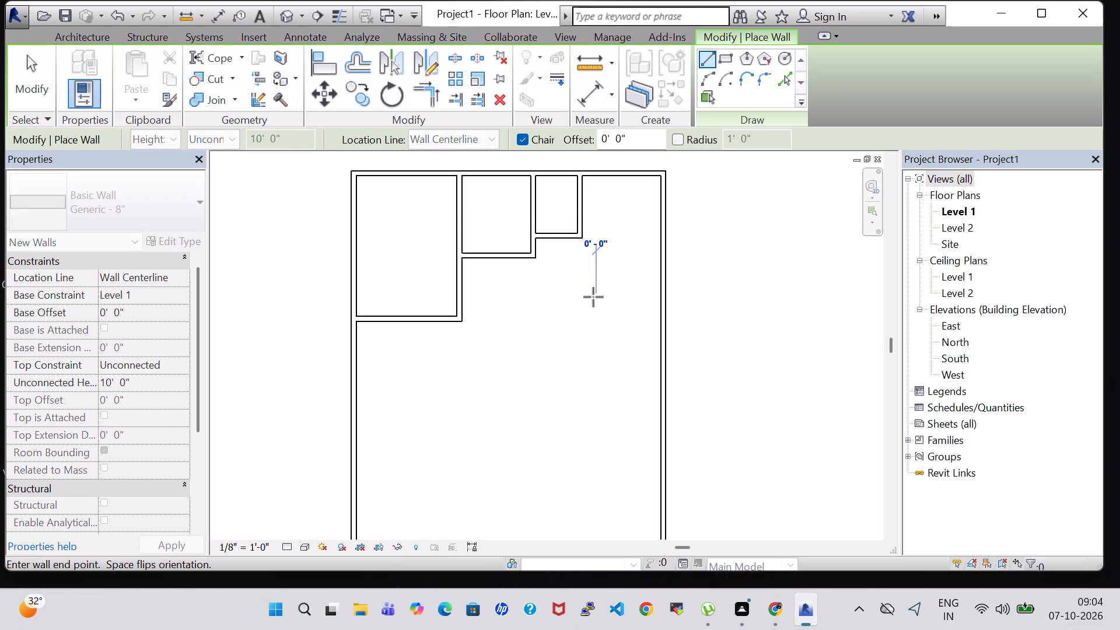
pyautogui.click(661, 295)
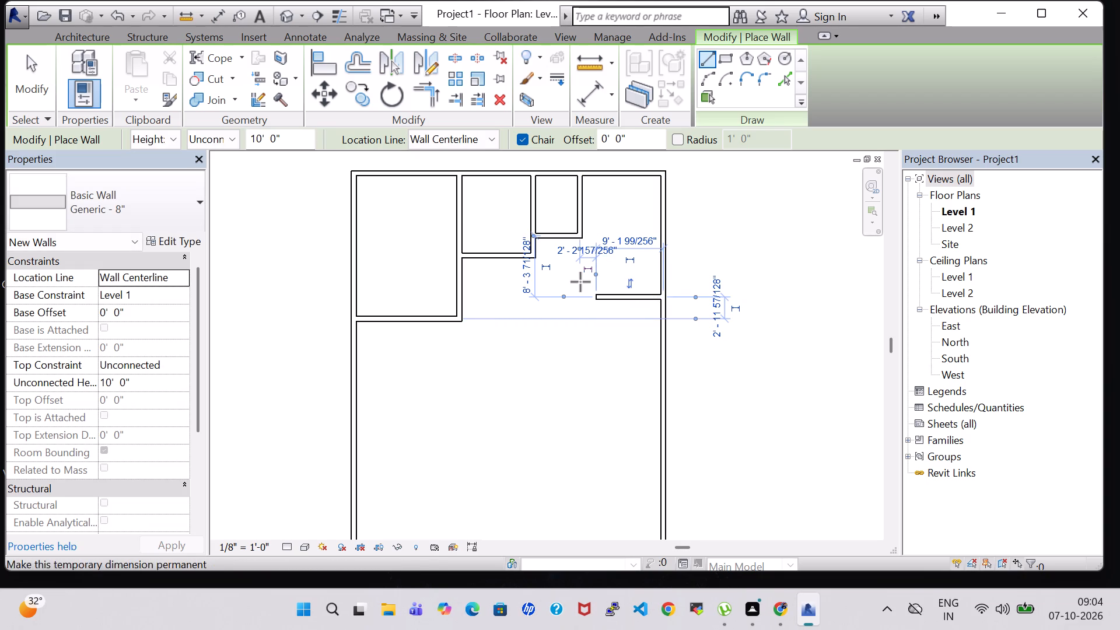
pyautogui.press('Escape')
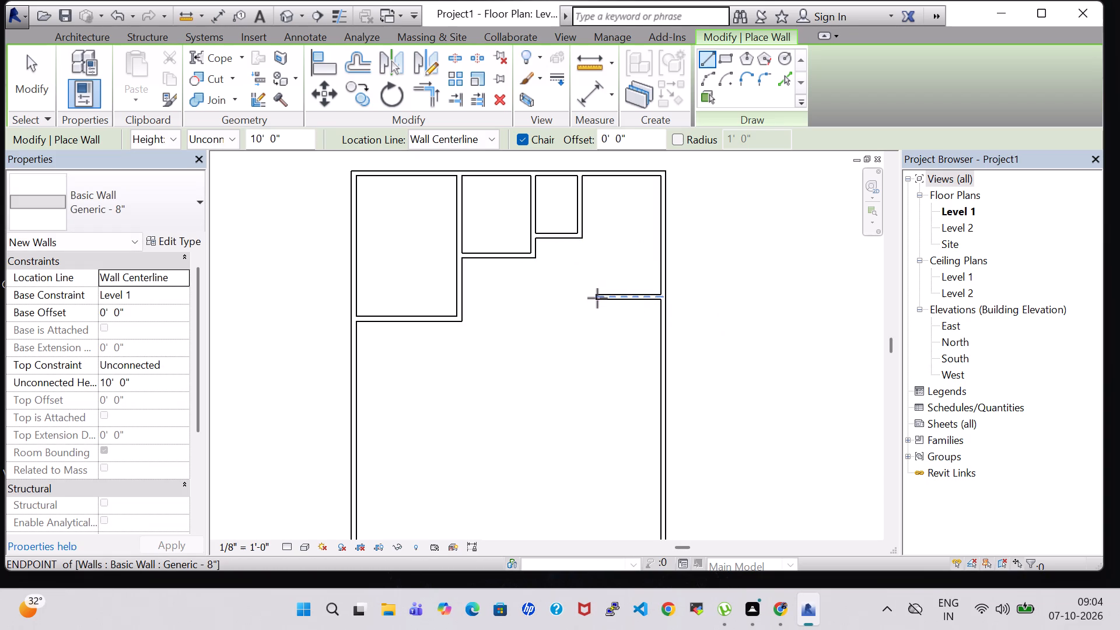
pyautogui.click(597, 298)
pyautogui.click(584, 298)
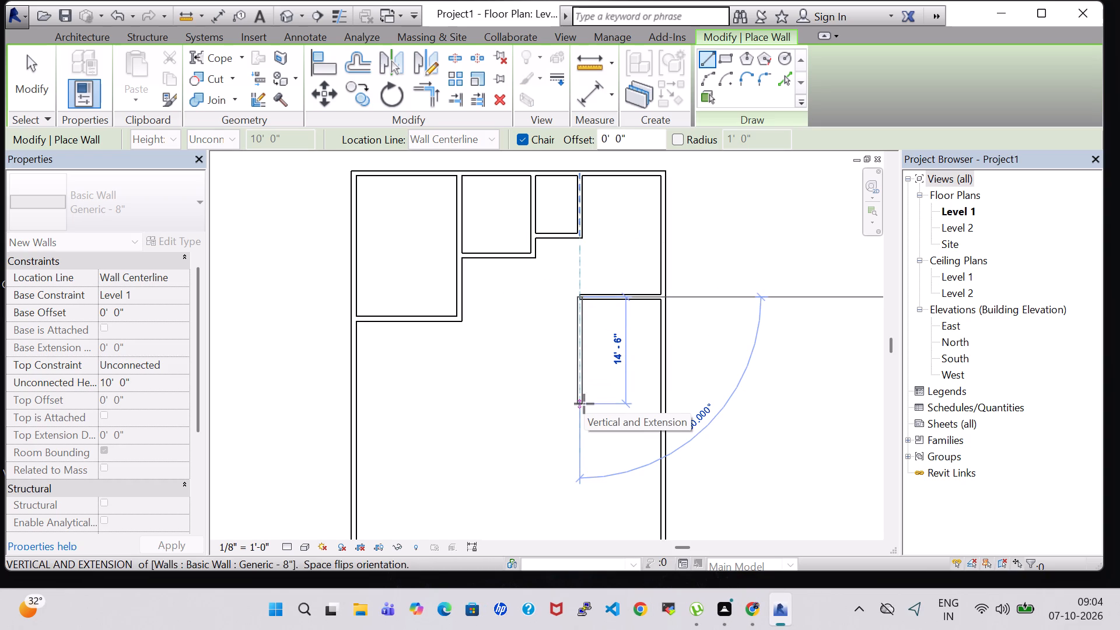
pyautogui.click(584, 404)
pyautogui.click(664, 402)
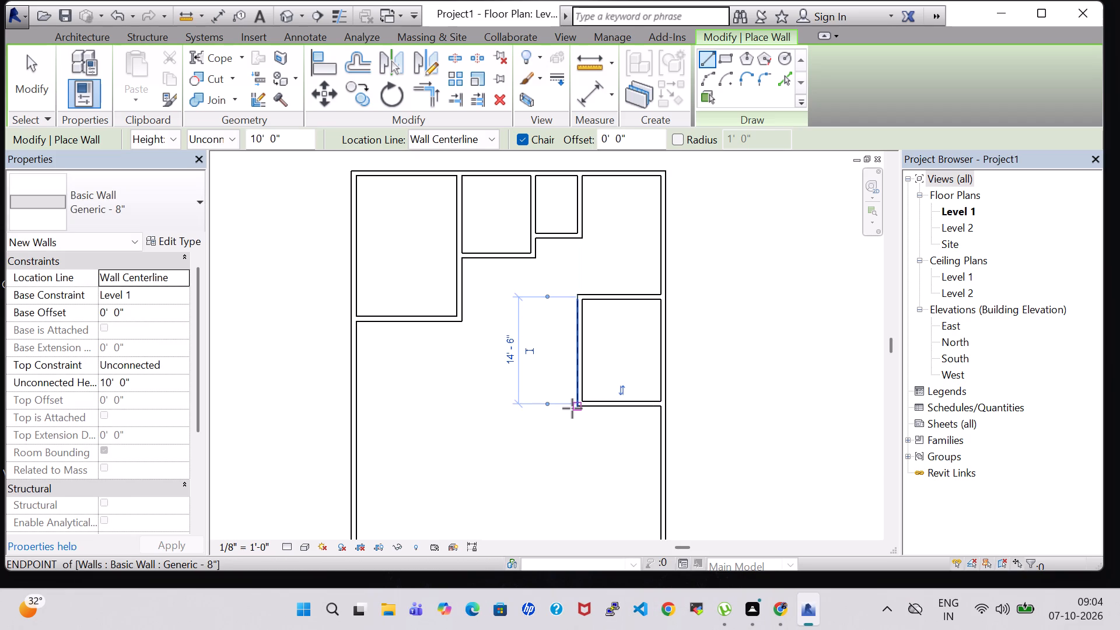
# Draw a room about 11' 4" by 29' 8" against the east wall, about 5' 0" south of the existing east room and aligned with it.
pyautogui.moveTo(572, 408); pyautogui.dragTo(580, 270, button='middle')
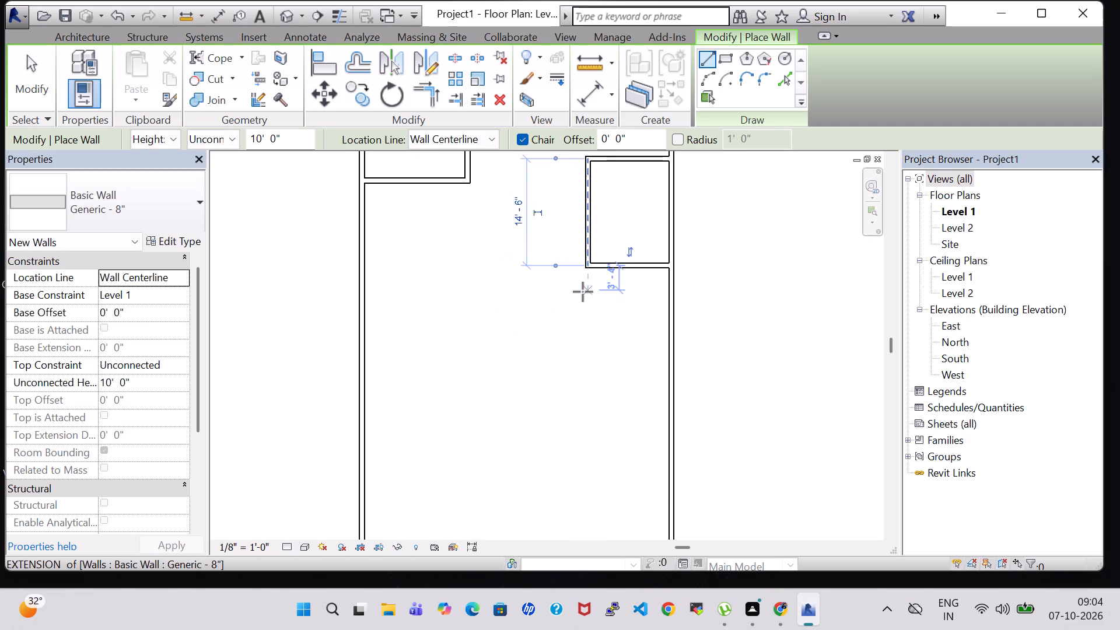
pyautogui.click(586, 302)
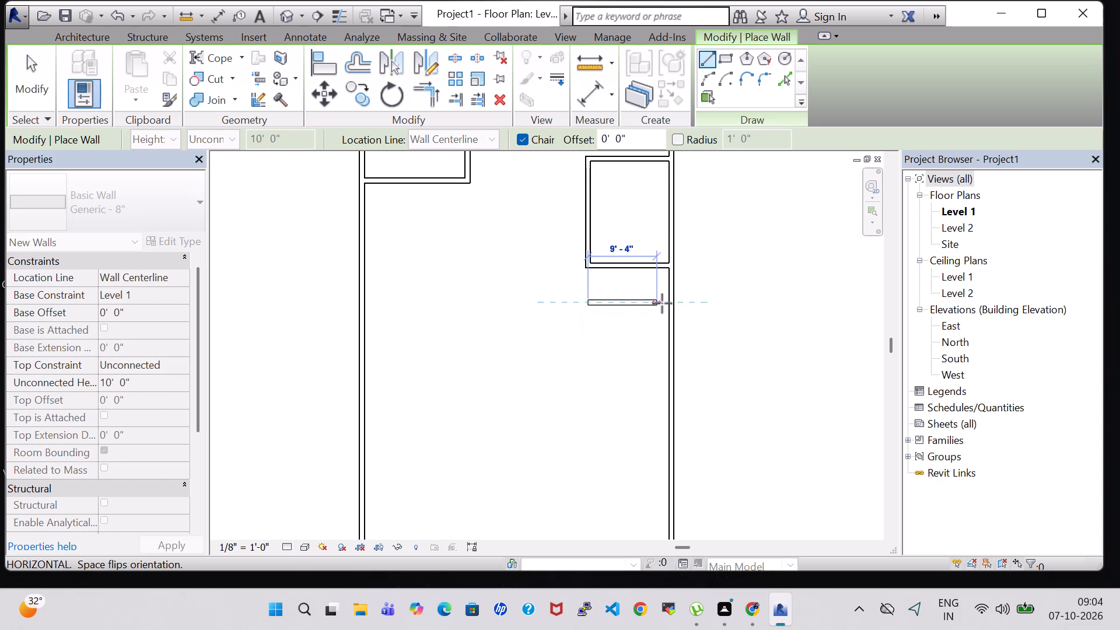
pyautogui.click(671, 303)
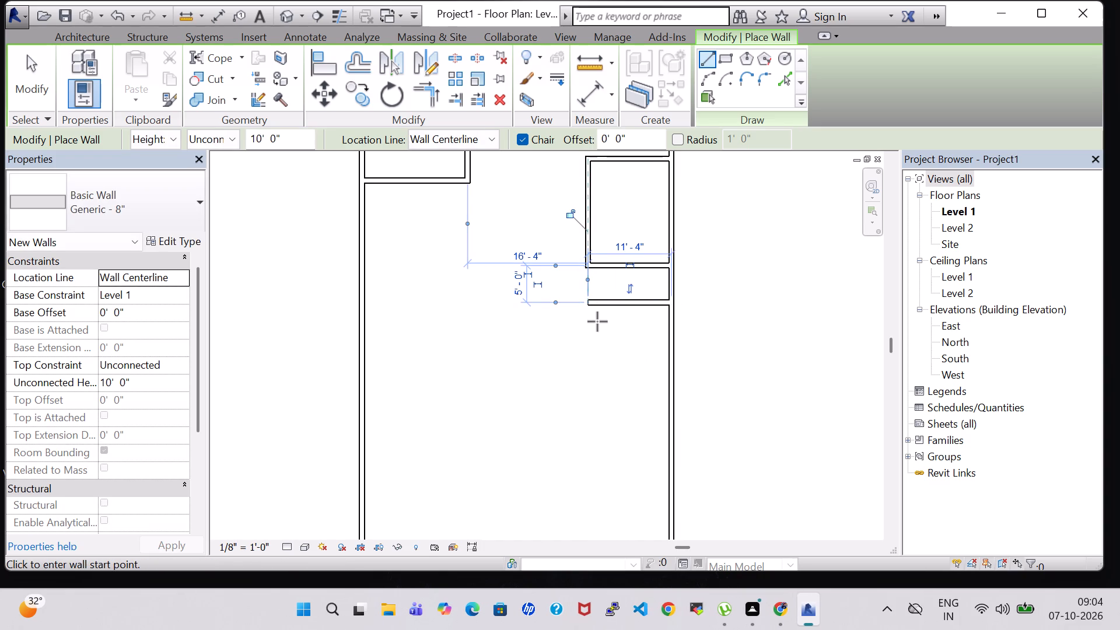
pyautogui.click(593, 301)
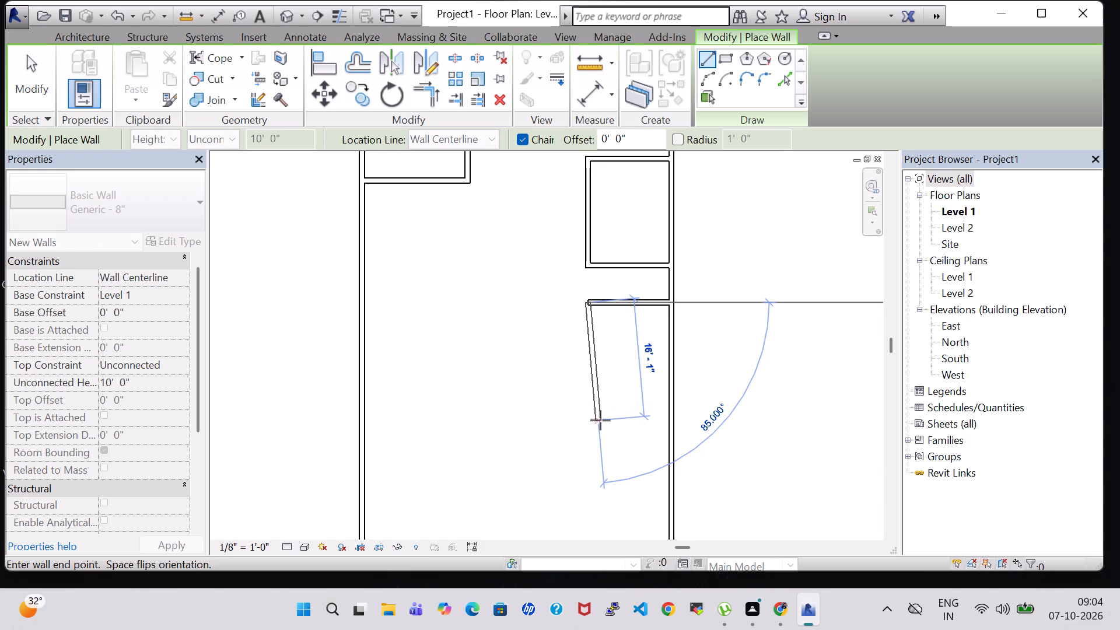
pyautogui.scroll(-1, 600, 420)
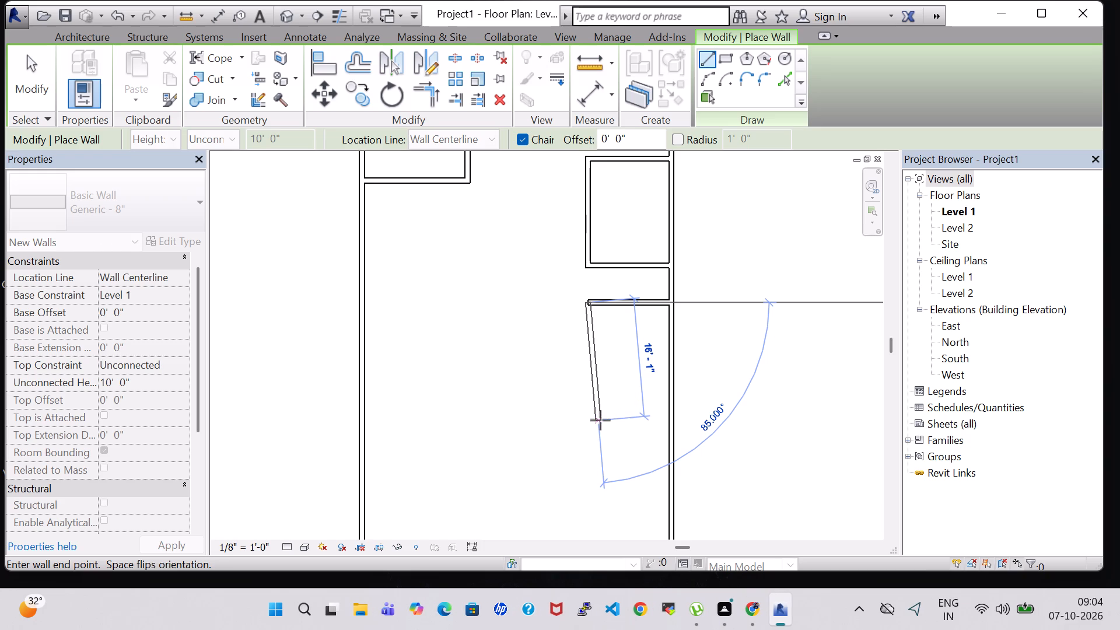
pyautogui.moveTo(606, 386); pyautogui.dragTo(619, 301, button='middle')
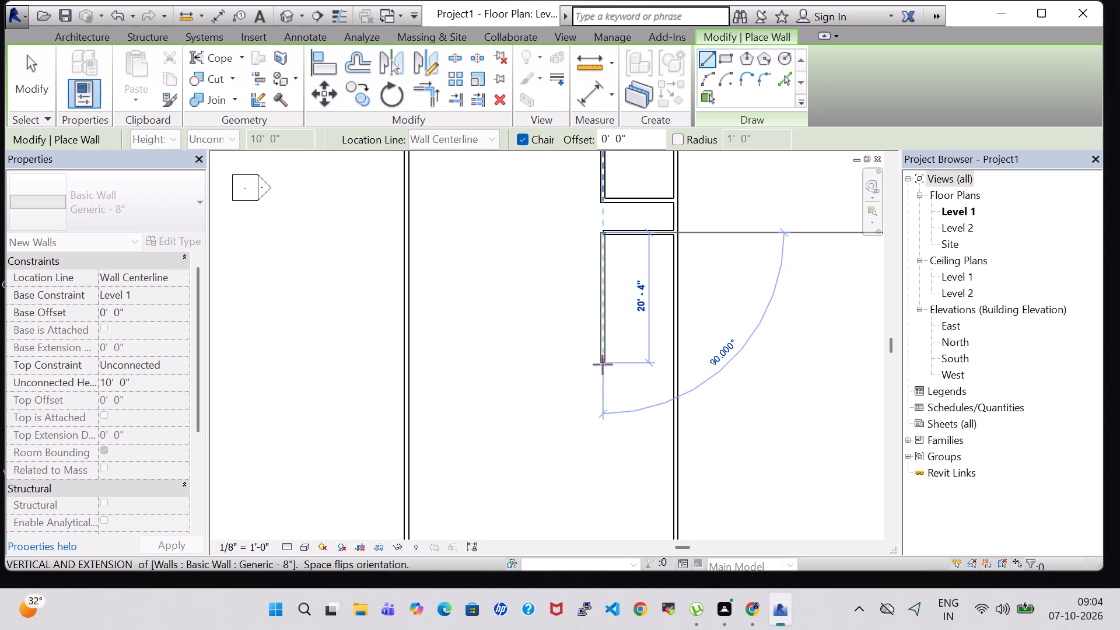
pyautogui.click(601, 422)
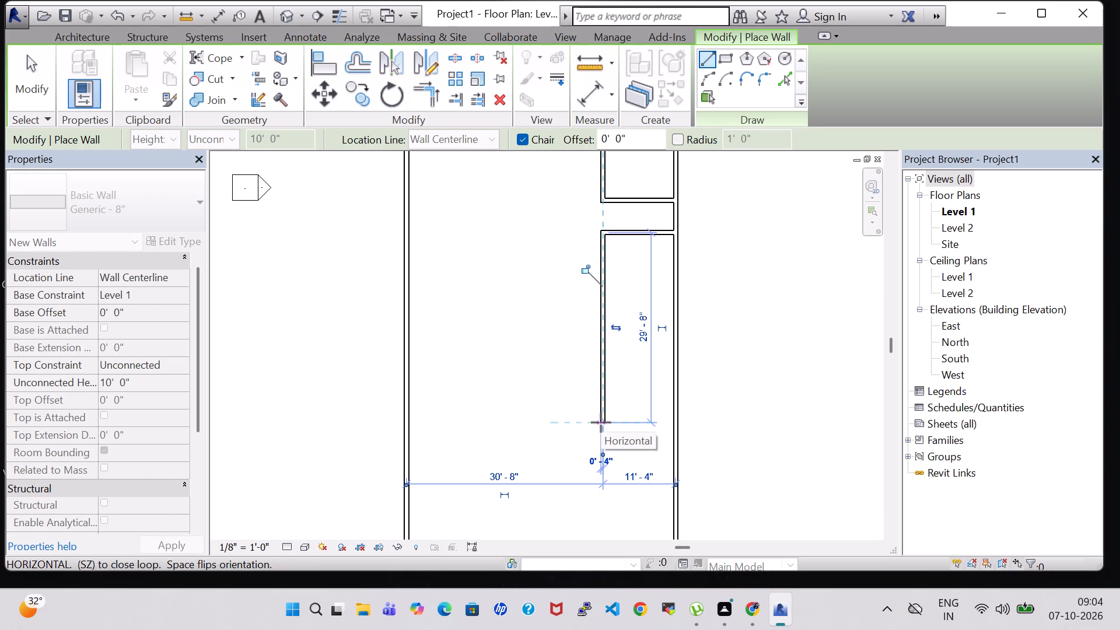
pyautogui.click(671, 416)
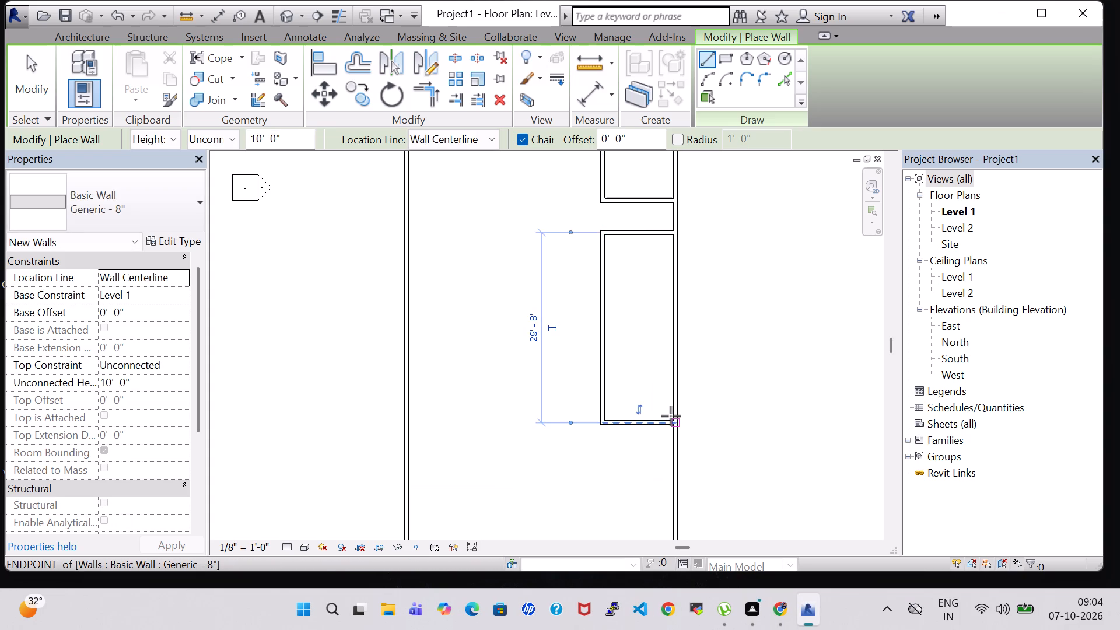
pyautogui.press('Escape')
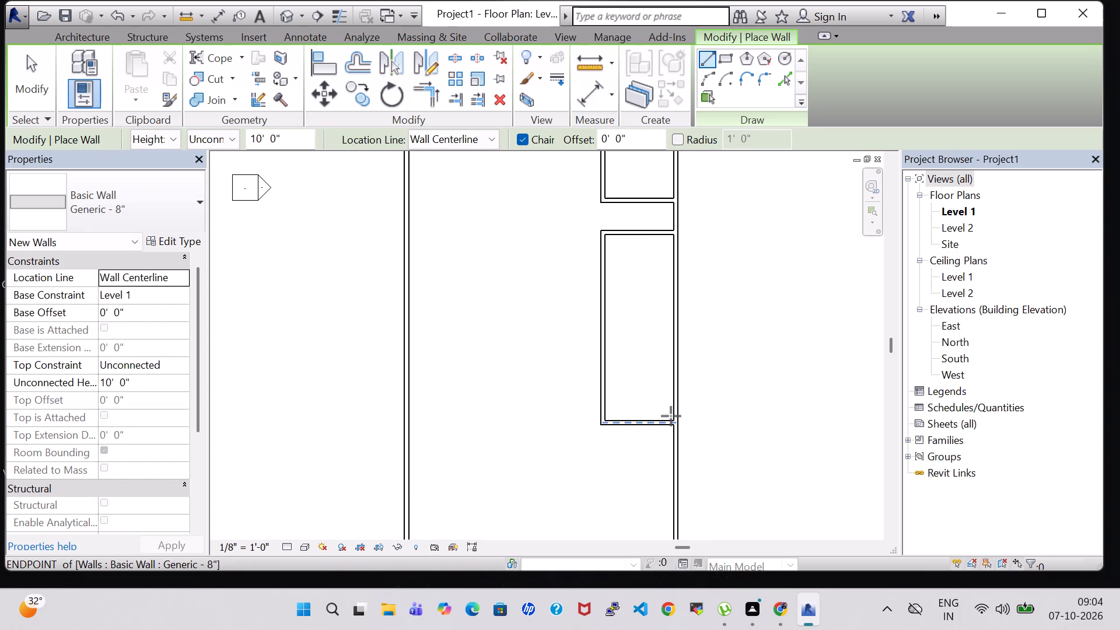
pyautogui.press('Escape')
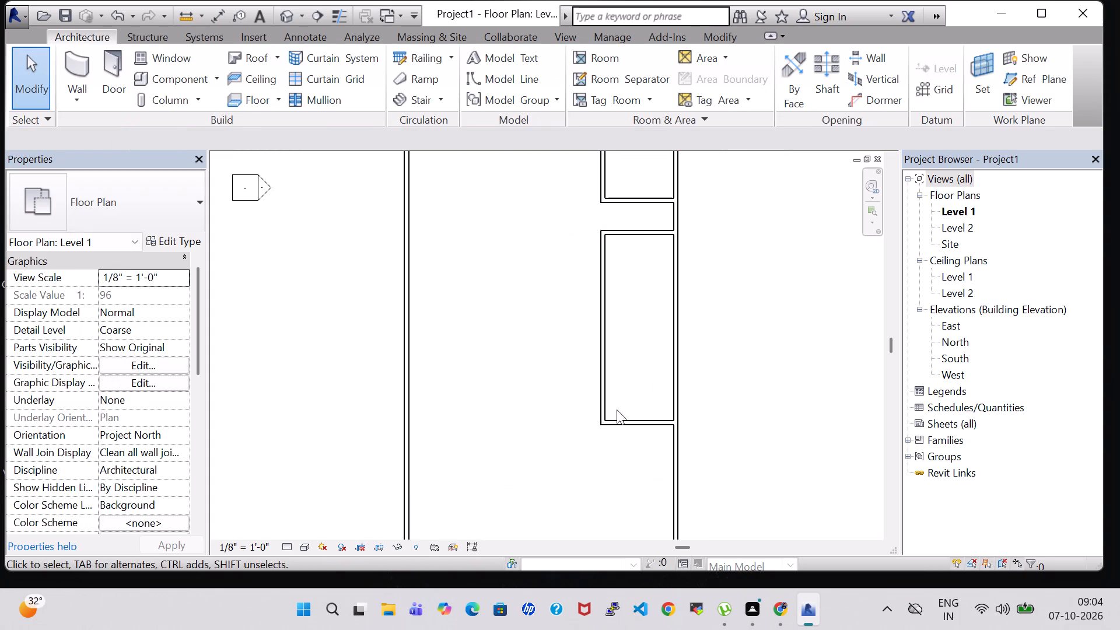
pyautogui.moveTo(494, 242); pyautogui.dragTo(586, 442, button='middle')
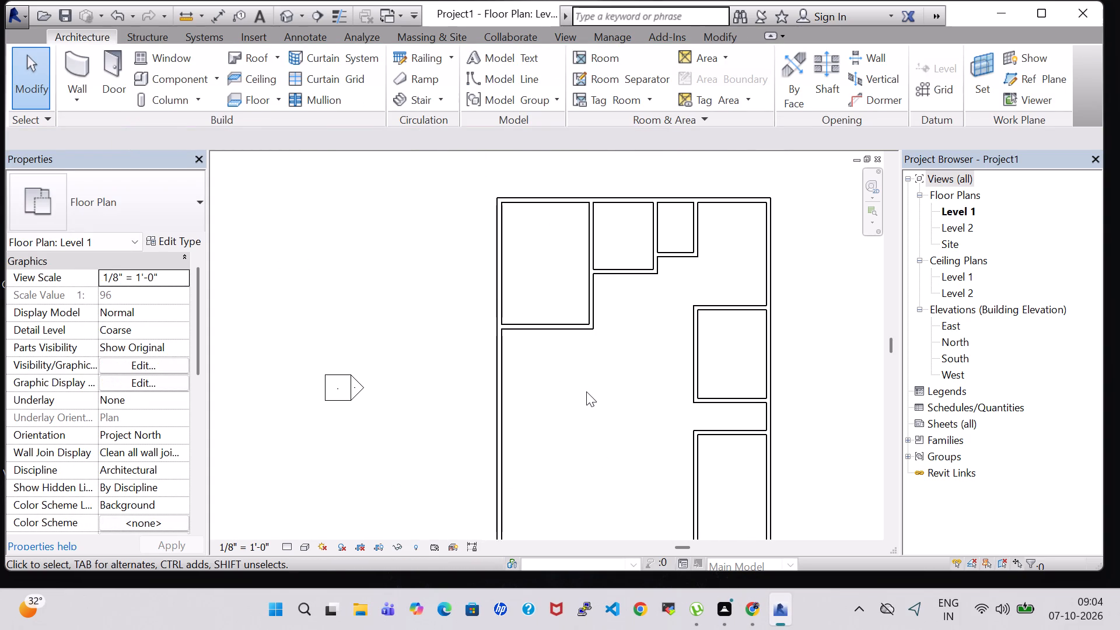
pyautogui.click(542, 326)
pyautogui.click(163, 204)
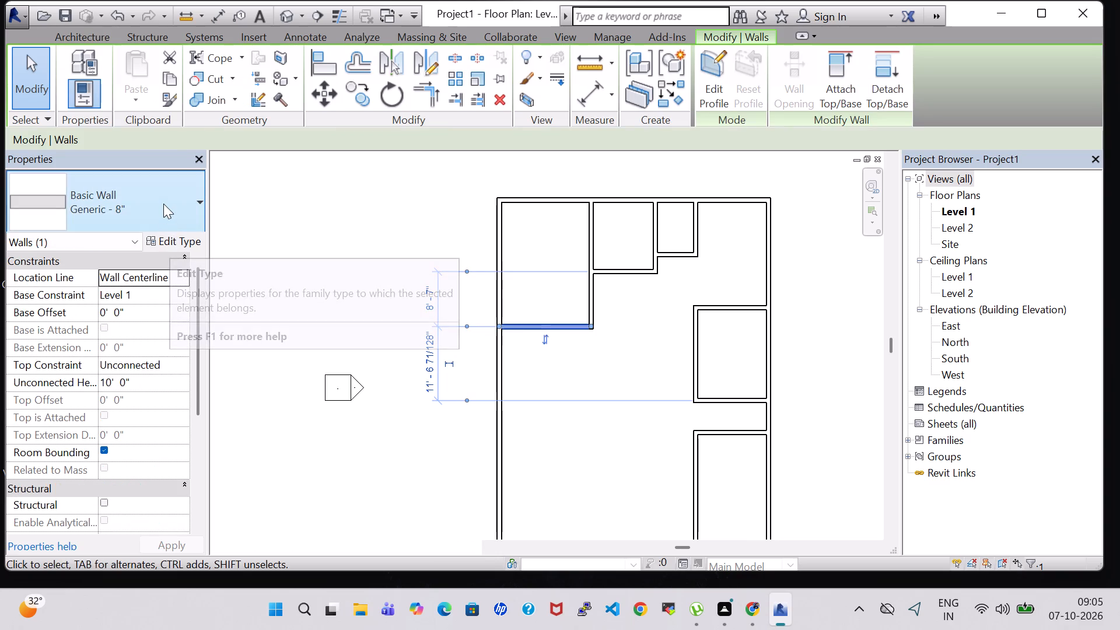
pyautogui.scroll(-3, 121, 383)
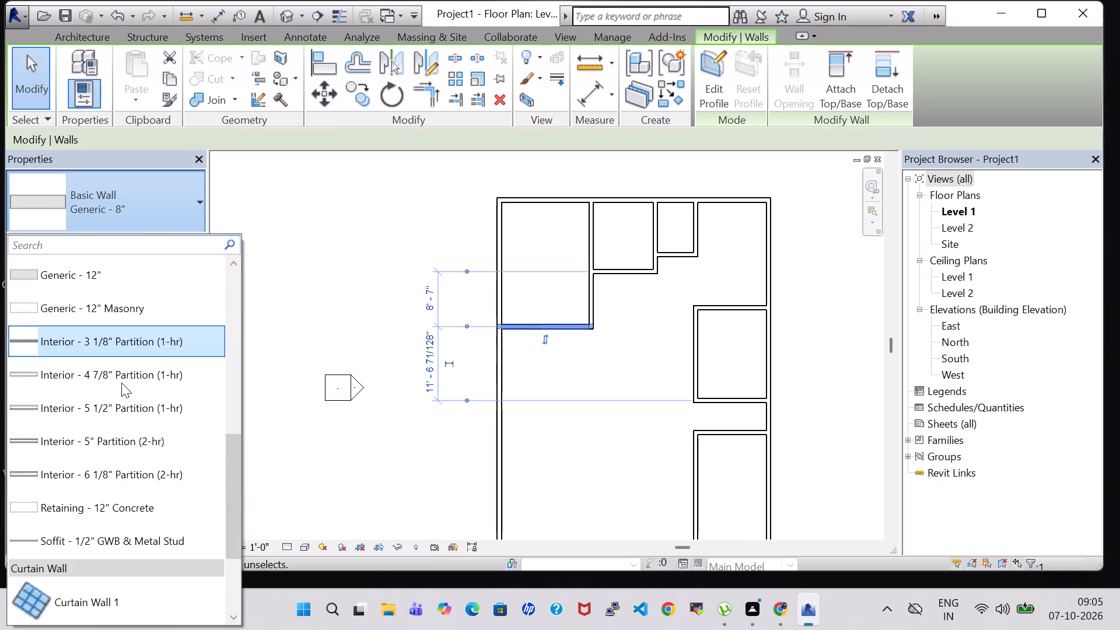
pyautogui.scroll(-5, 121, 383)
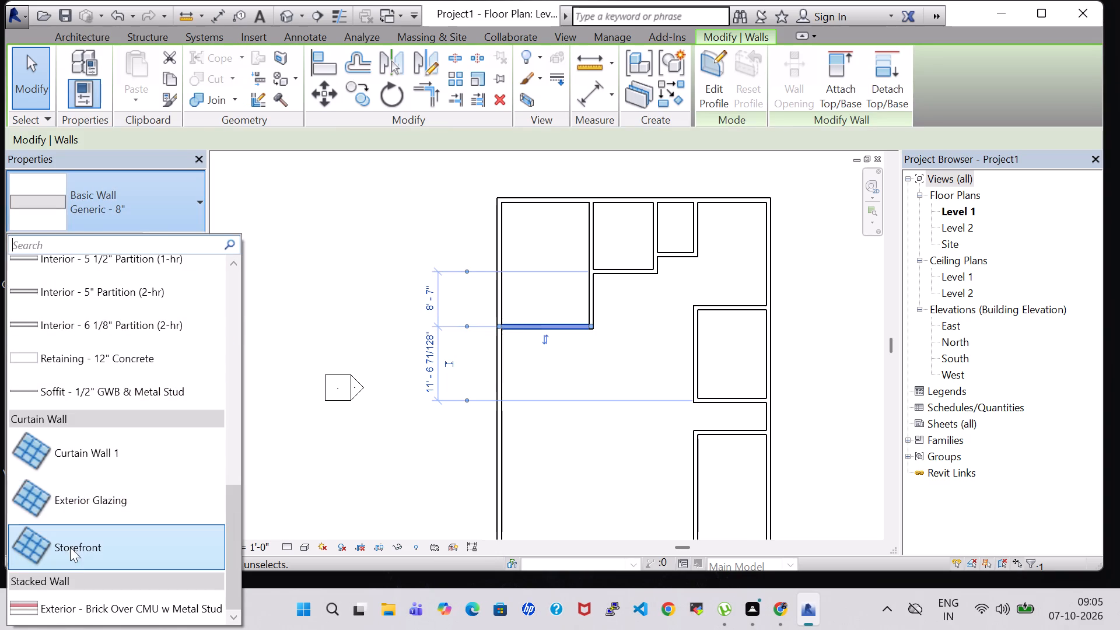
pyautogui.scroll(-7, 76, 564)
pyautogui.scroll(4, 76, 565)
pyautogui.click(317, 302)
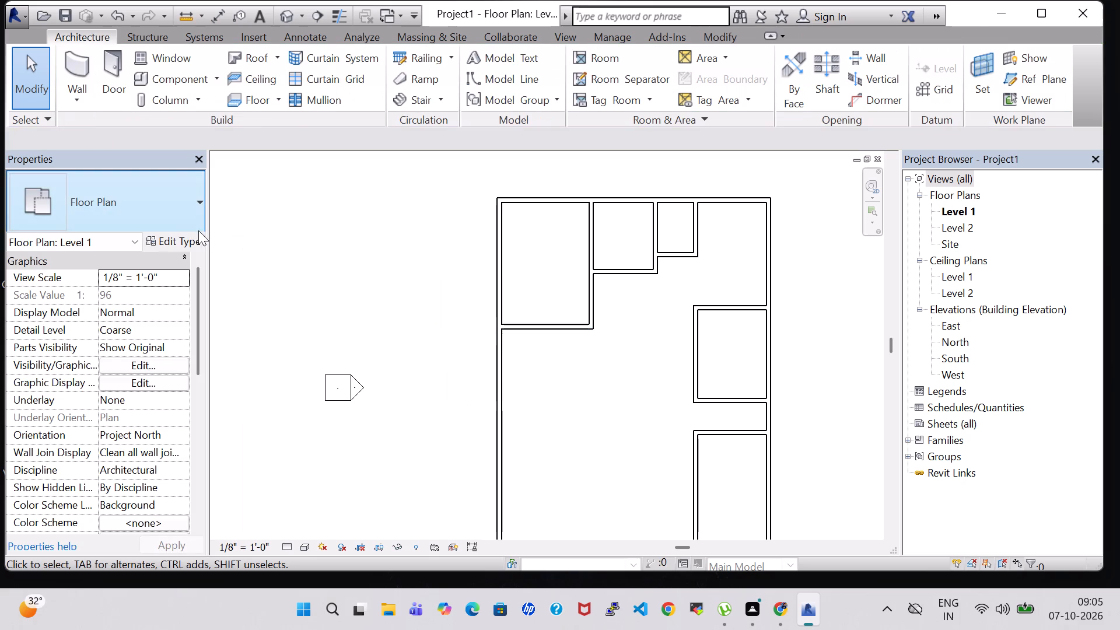
# Duplicate the wall type of the northwest corner room's east wall as "inner Generic - 6"".
pyautogui.click(586, 295)
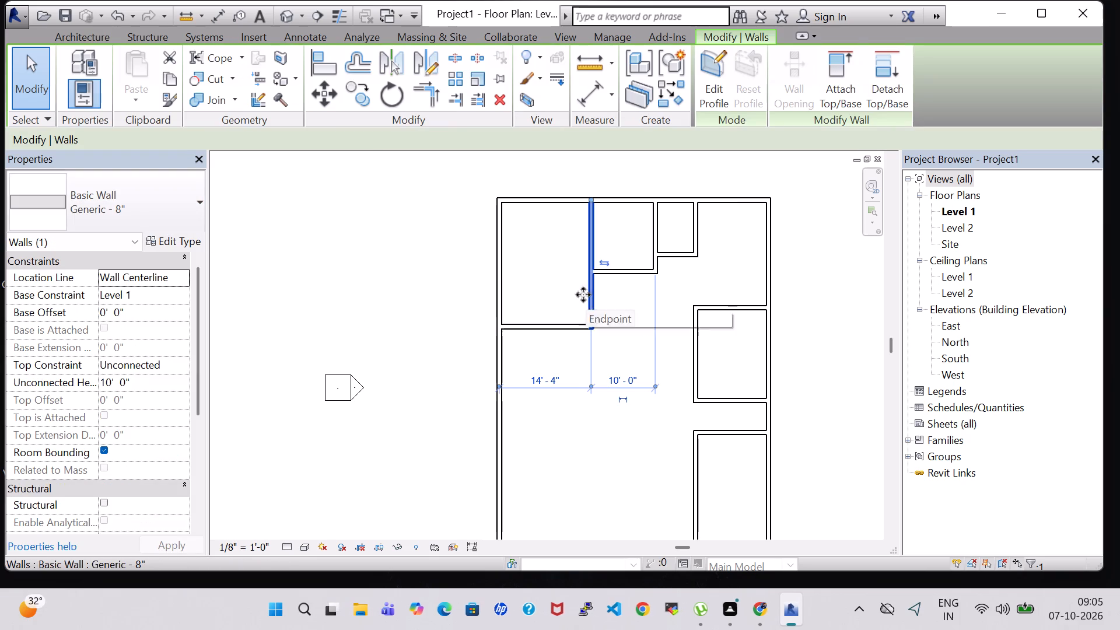
pyautogui.click(170, 246)
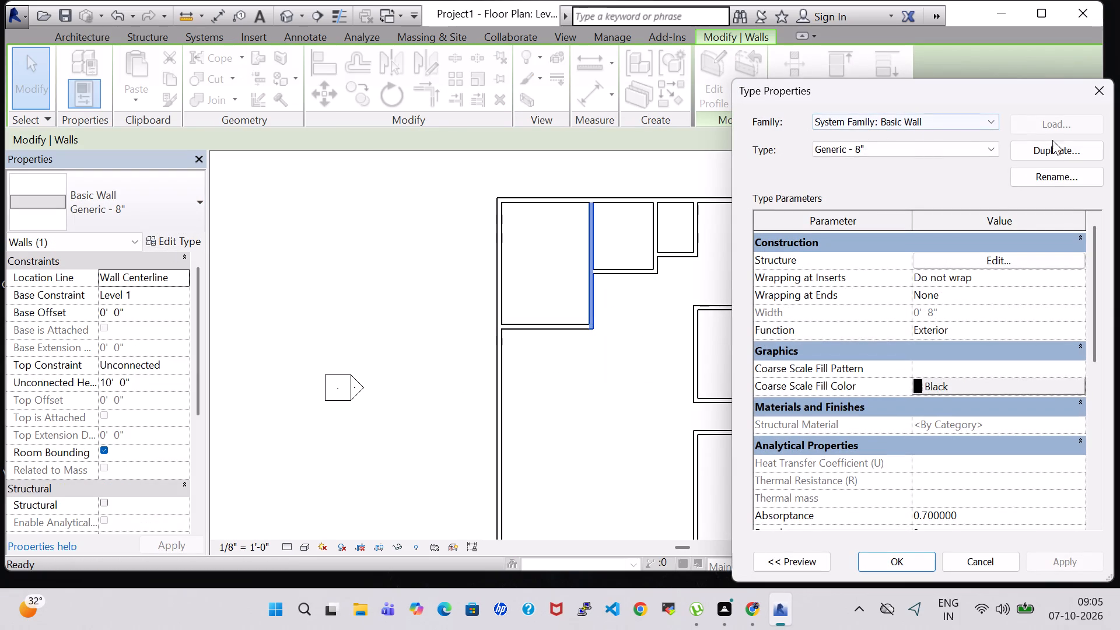
pyautogui.click(1060, 151)
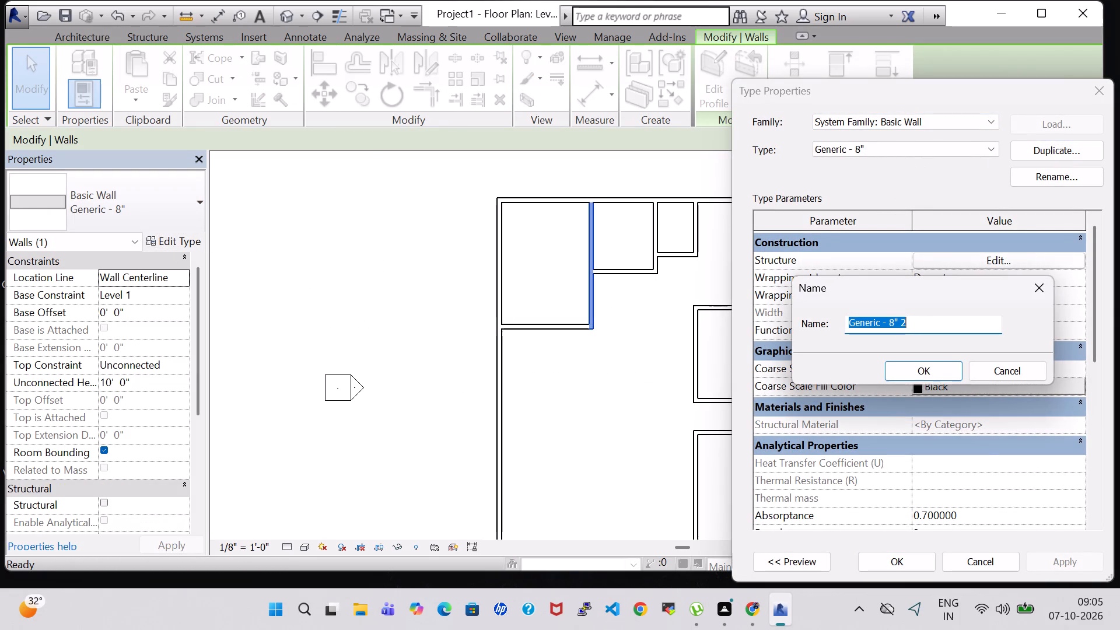
pyautogui.click(849, 324)
pyautogui.write('inner')
pyautogui.press('space')
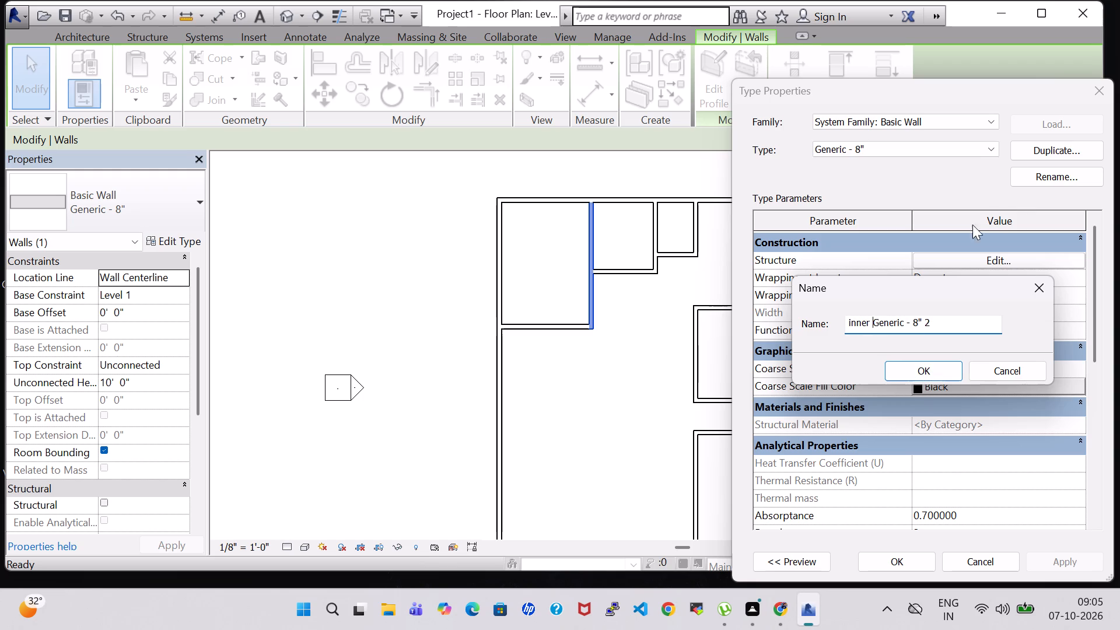
pyautogui.click(935, 332)
pyautogui.press('BackSpace')
pyautogui.press('BackSpace')
pyautogui.press('BackSpace')
pyautogui.press('BackSpace')
pyautogui.press('6')
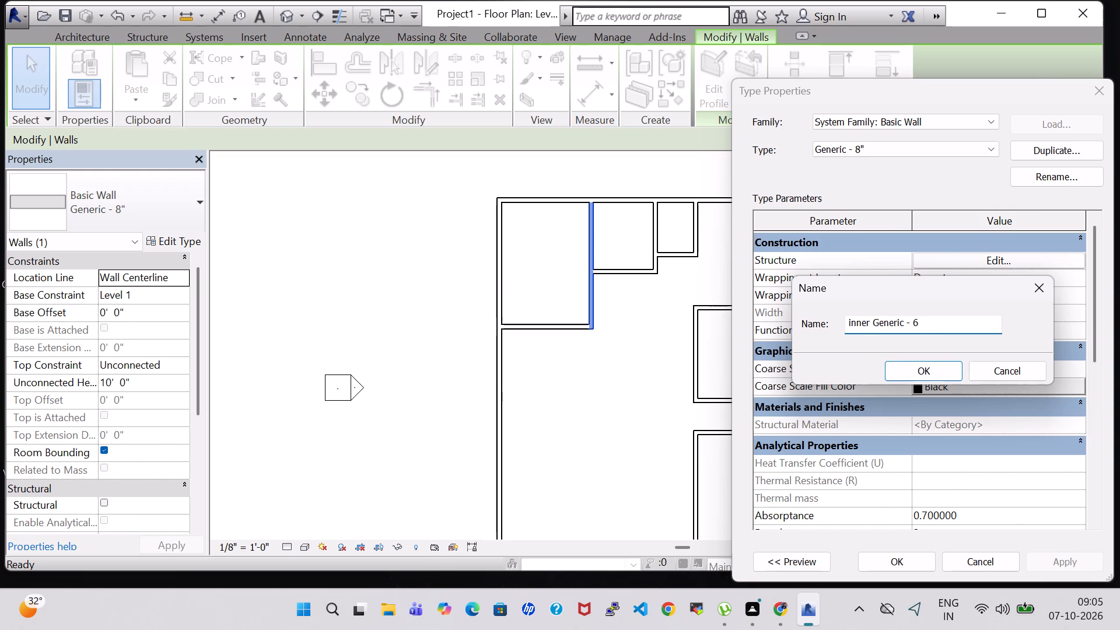
pyautogui.hotkey('shift', '"')
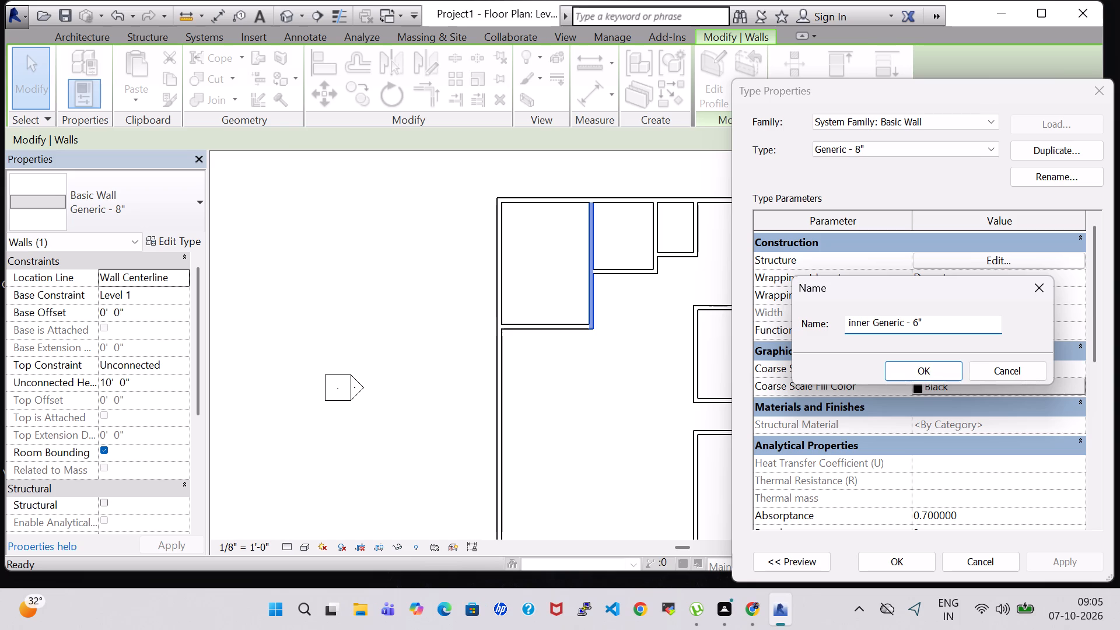
pyautogui.click(909, 372)
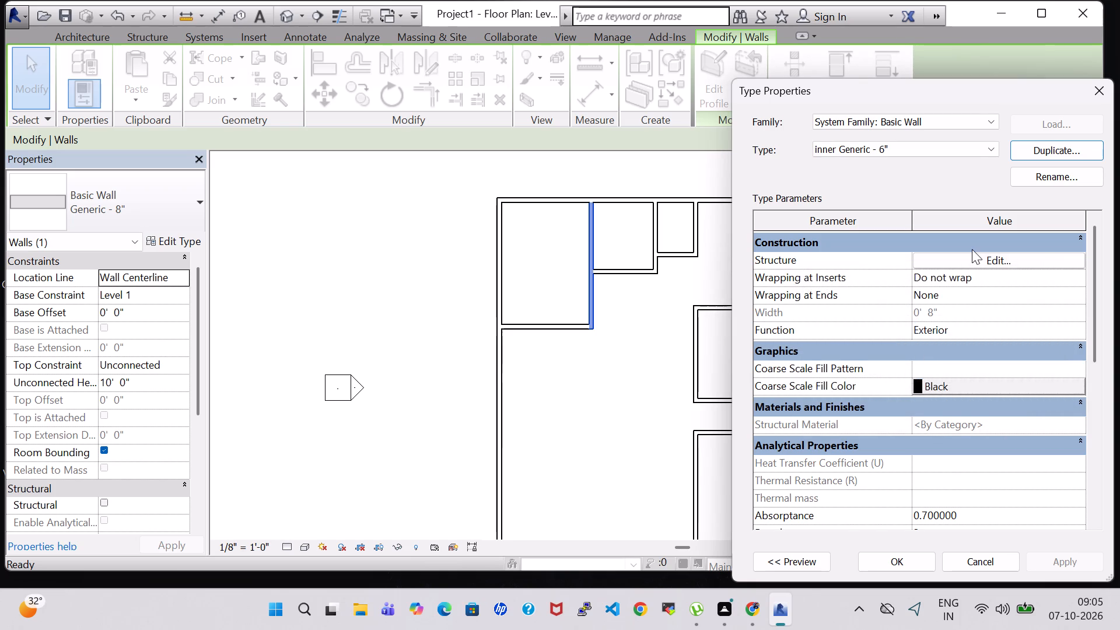
# Set the Structure layer thickness of inner Generic - 6" to 0' 6" and apply the type to the selected wall.
pyautogui.click(972, 249)
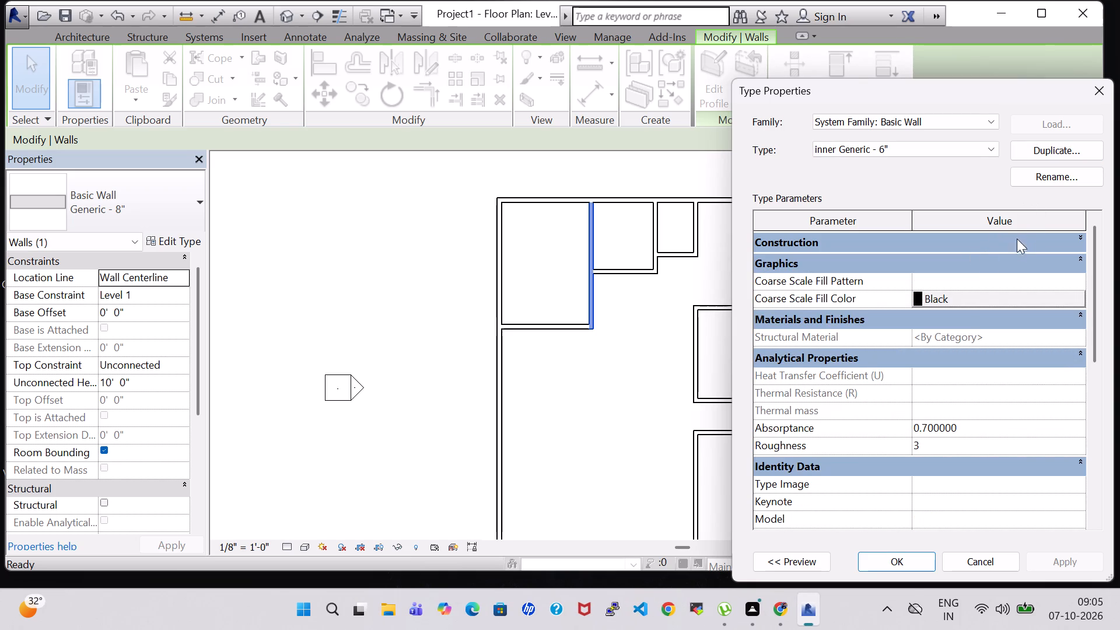
pyautogui.click(1011, 260)
pyautogui.click(1025, 247)
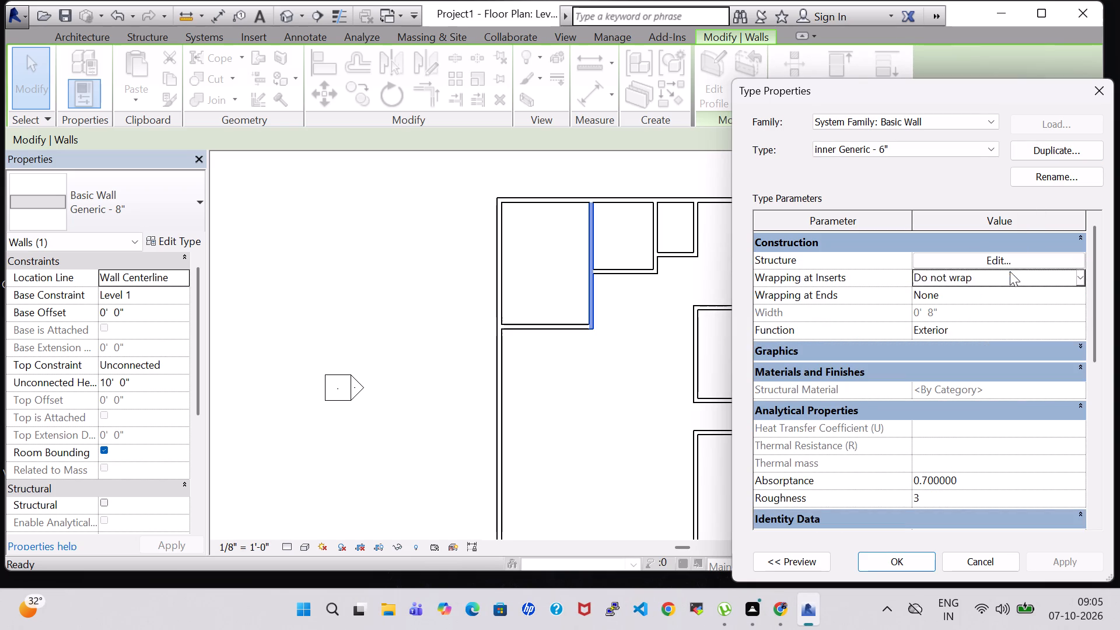
pyautogui.click(1010, 271)
pyautogui.click(1005, 259)
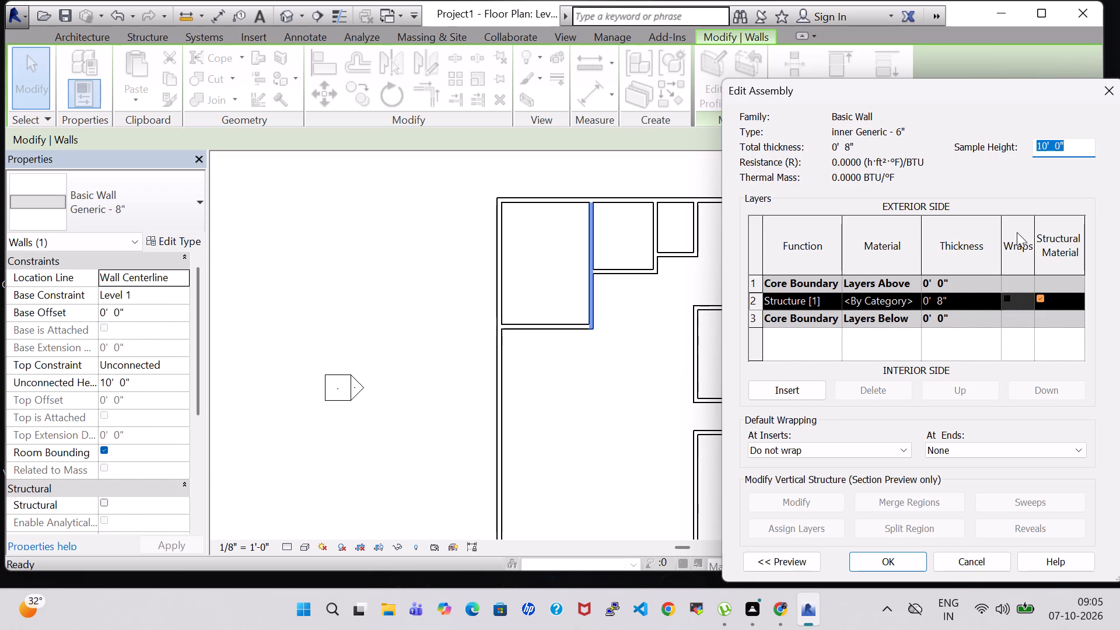
pyautogui.click(941, 296)
pyautogui.press('Right')
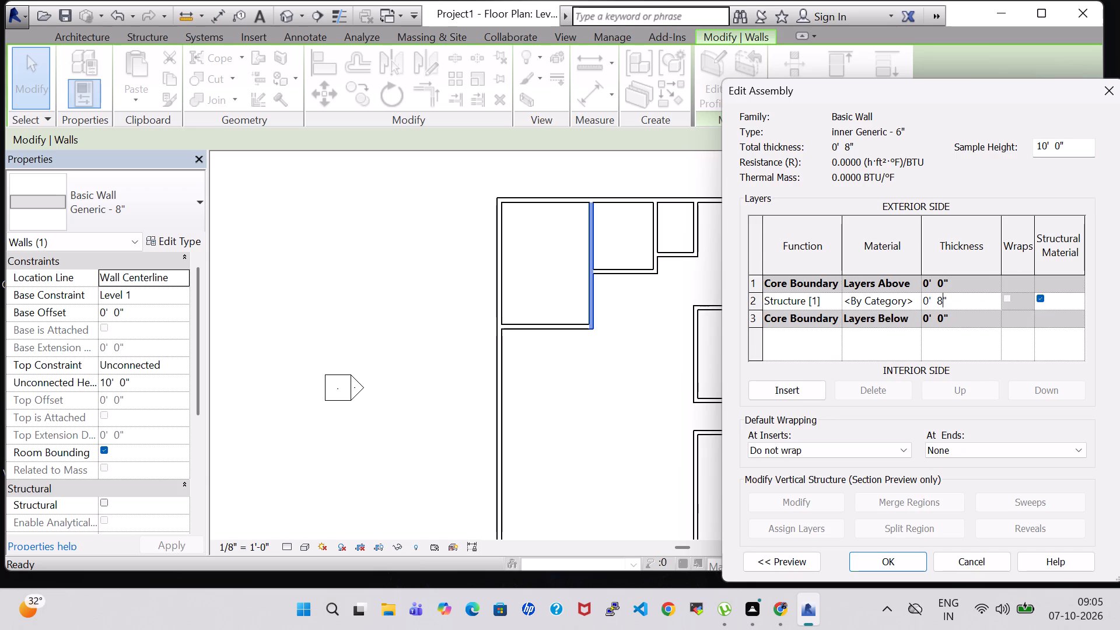
pyautogui.press('BackSpace')
pyautogui.press('6')
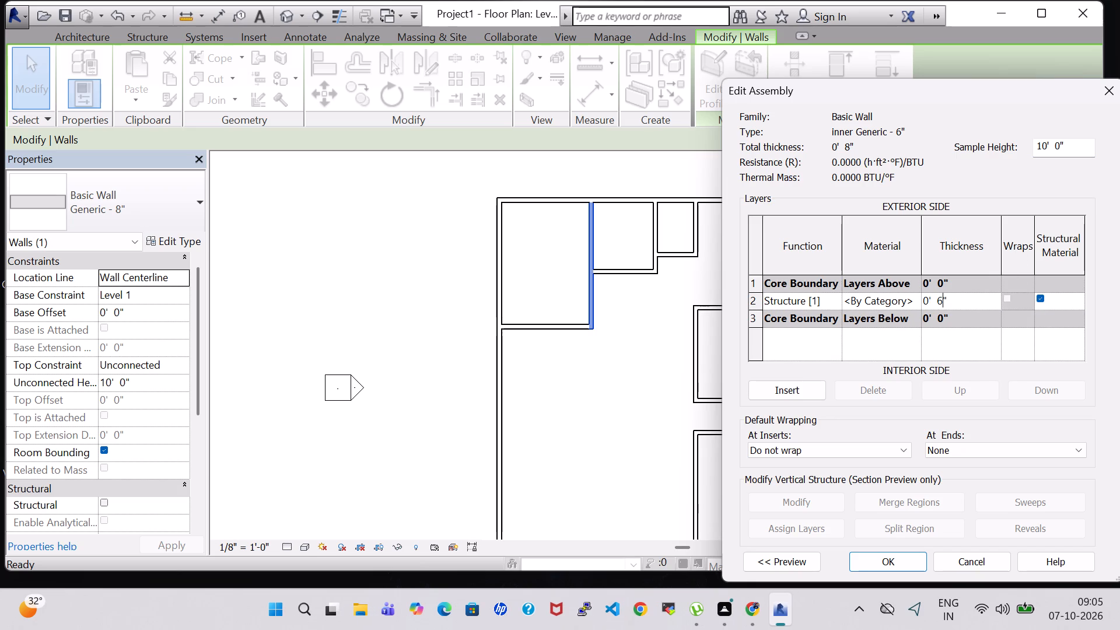
pyautogui.click(883, 566)
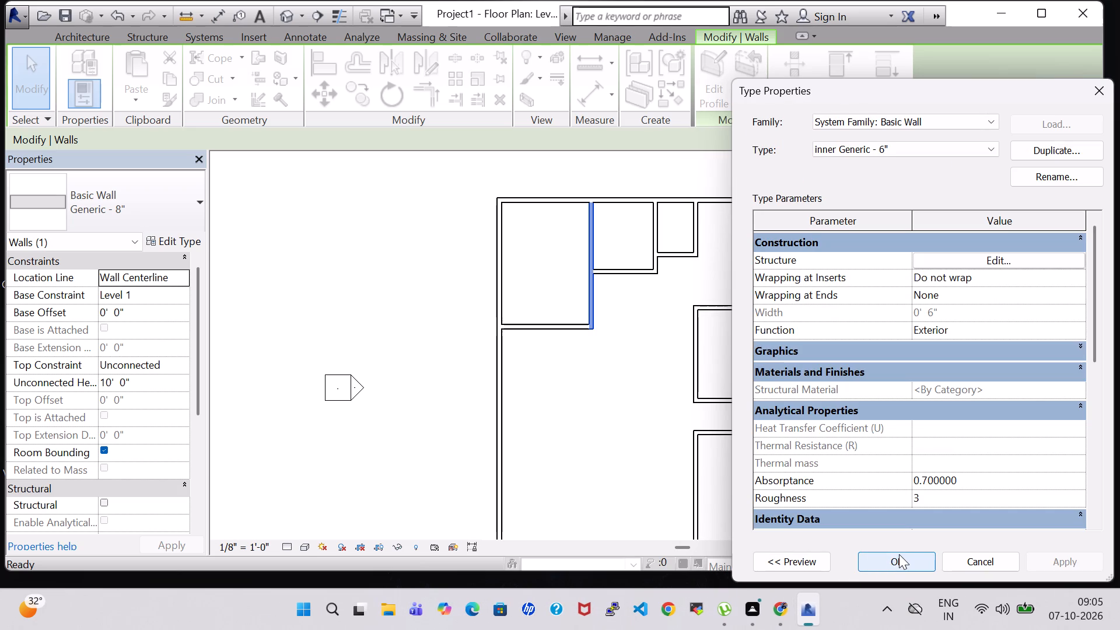
pyautogui.click(901, 557)
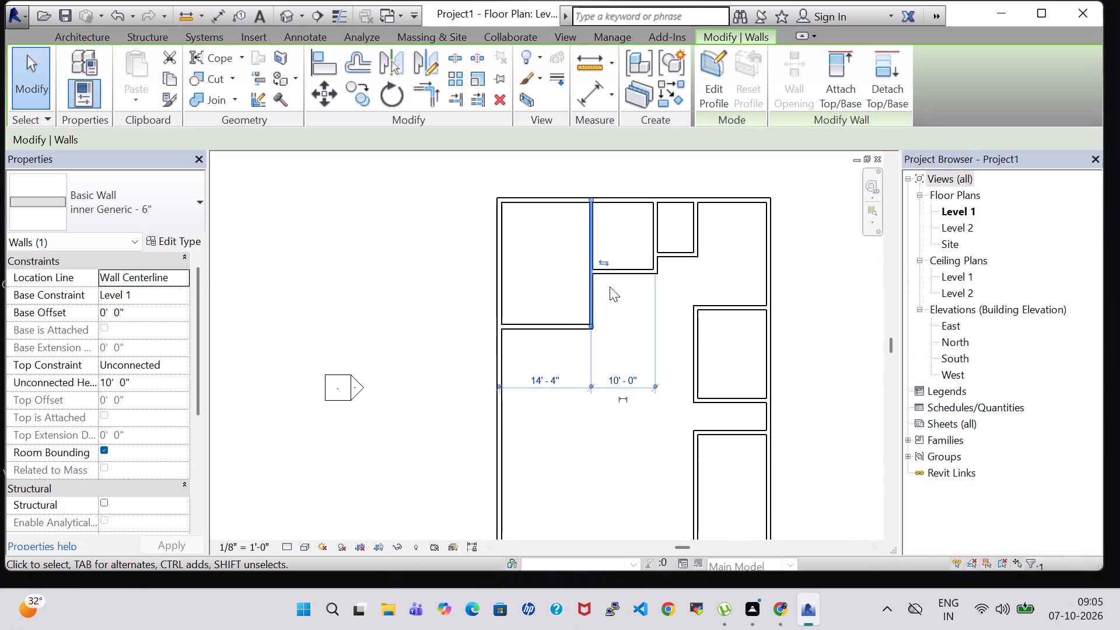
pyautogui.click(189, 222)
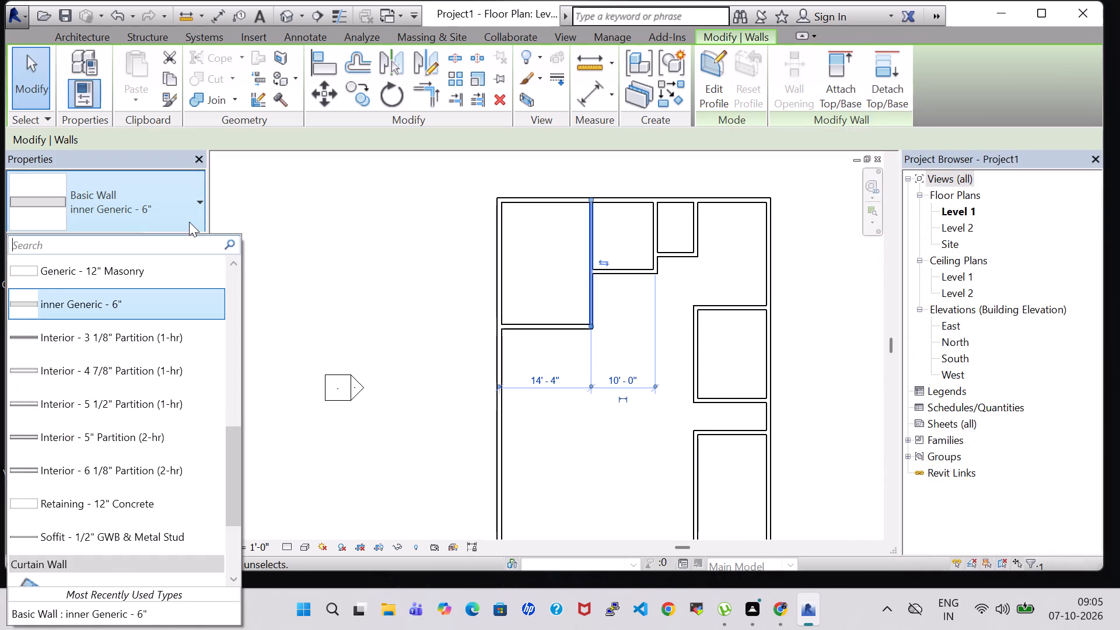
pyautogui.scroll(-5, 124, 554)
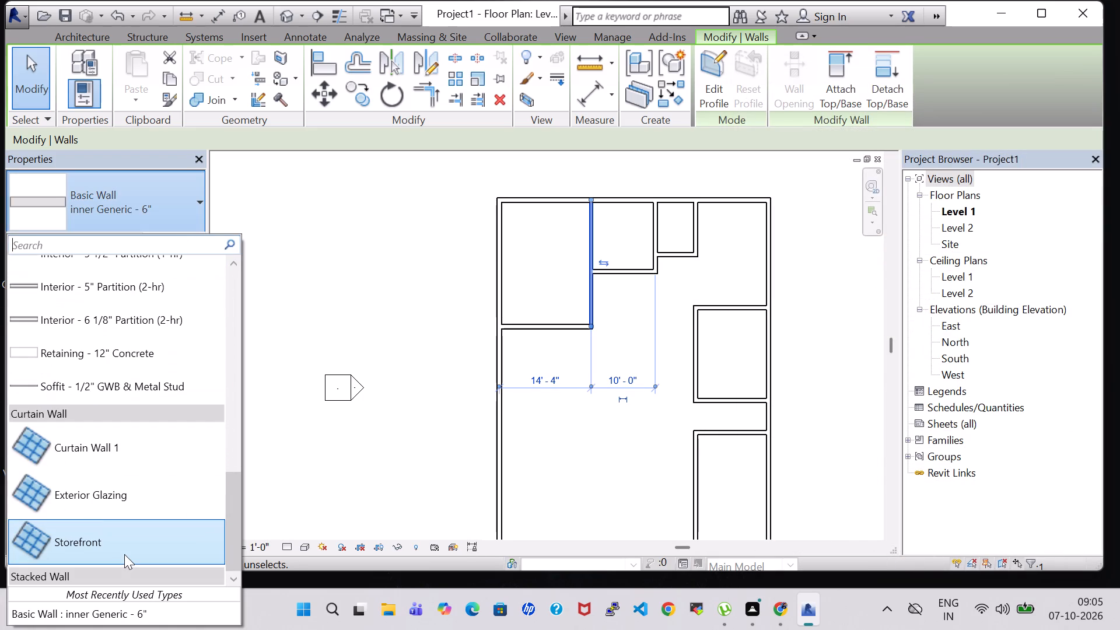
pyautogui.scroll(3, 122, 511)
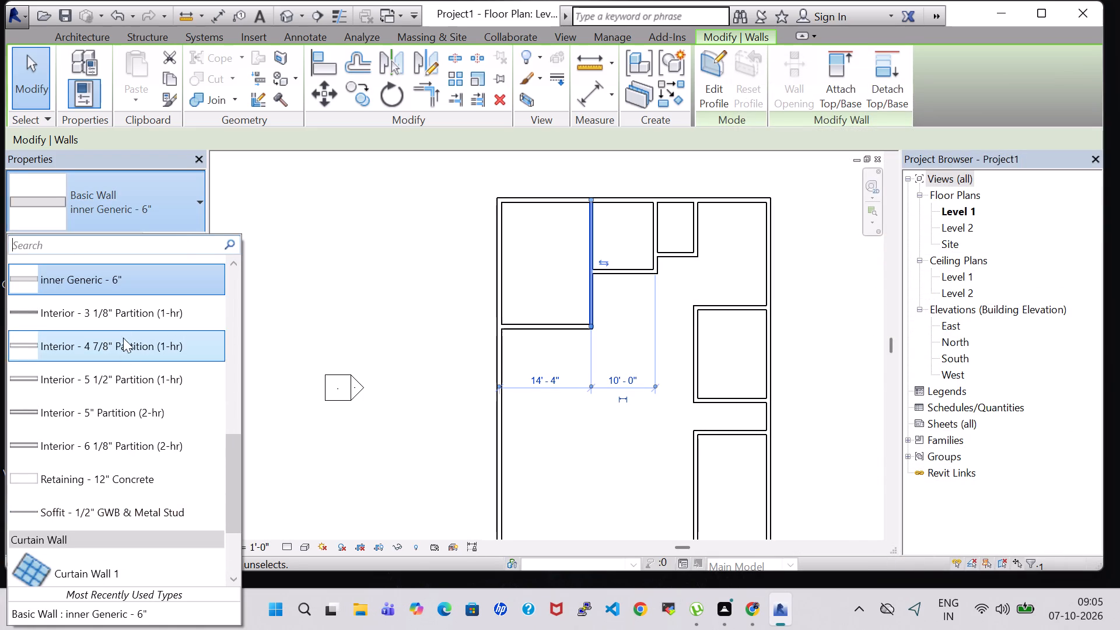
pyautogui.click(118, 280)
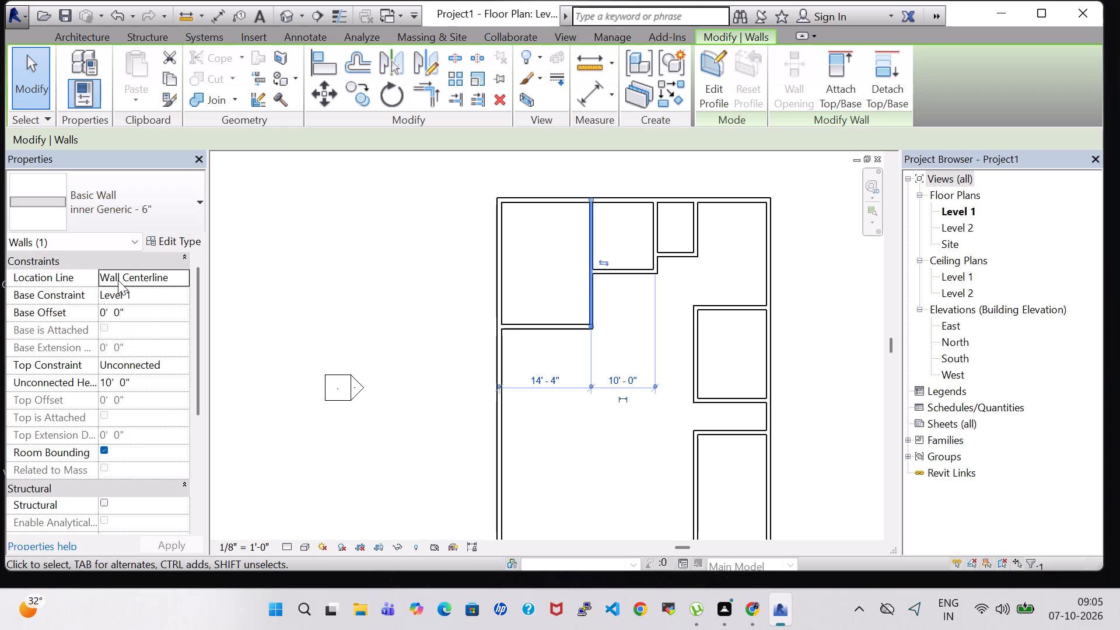
# Change the south and east walls of the middle north room to the inner Generic - 6" wall type.
pyautogui.click(635, 275)
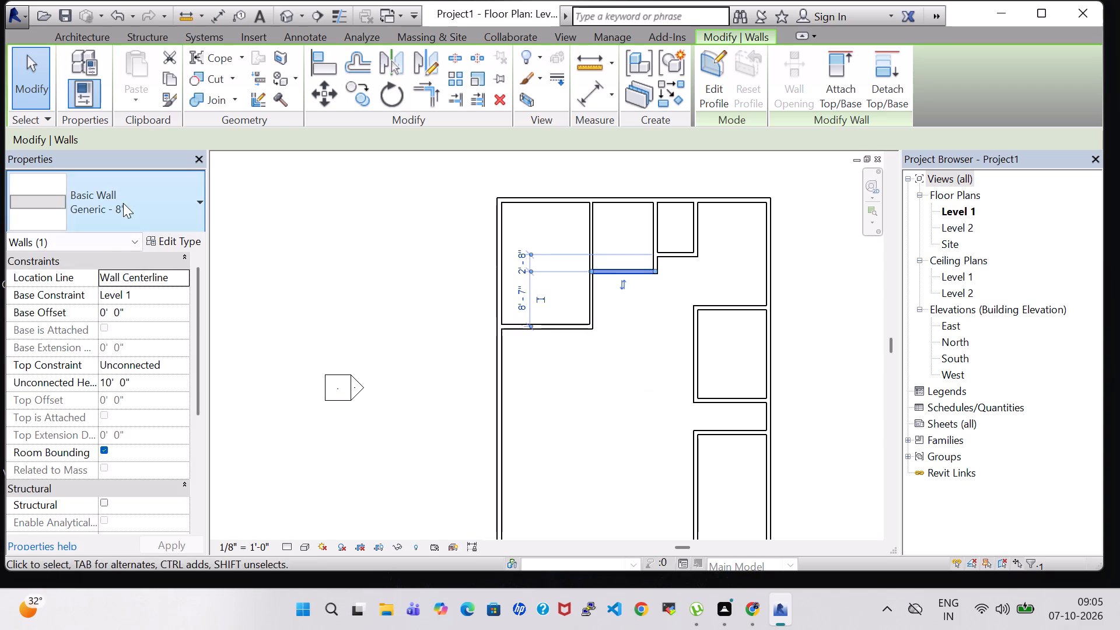
pyautogui.click(124, 201)
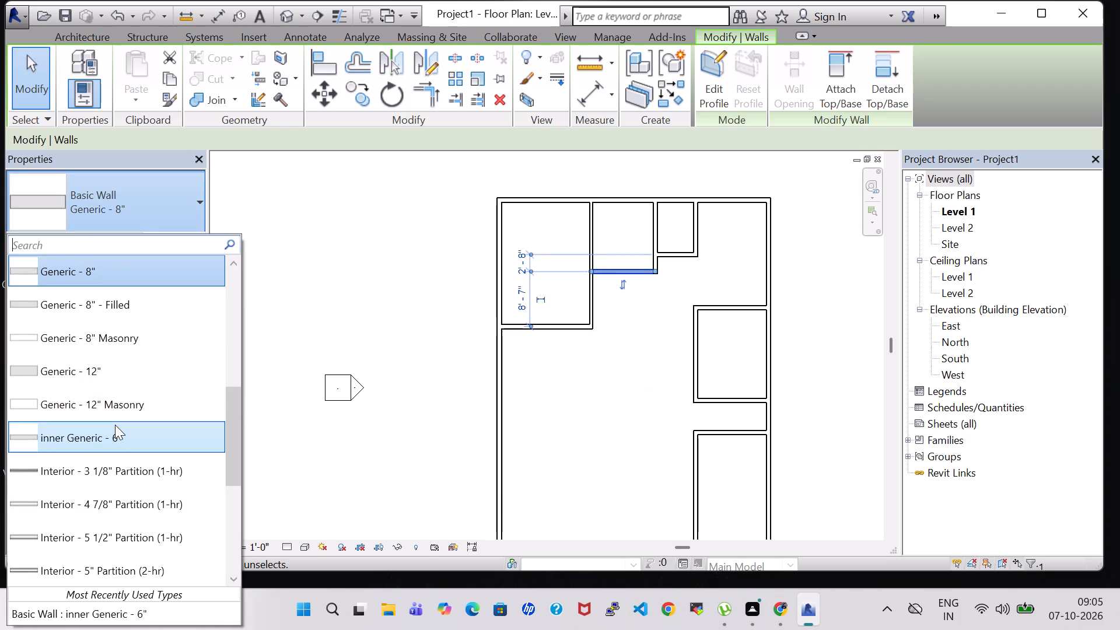
pyautogui.click(115, 425)
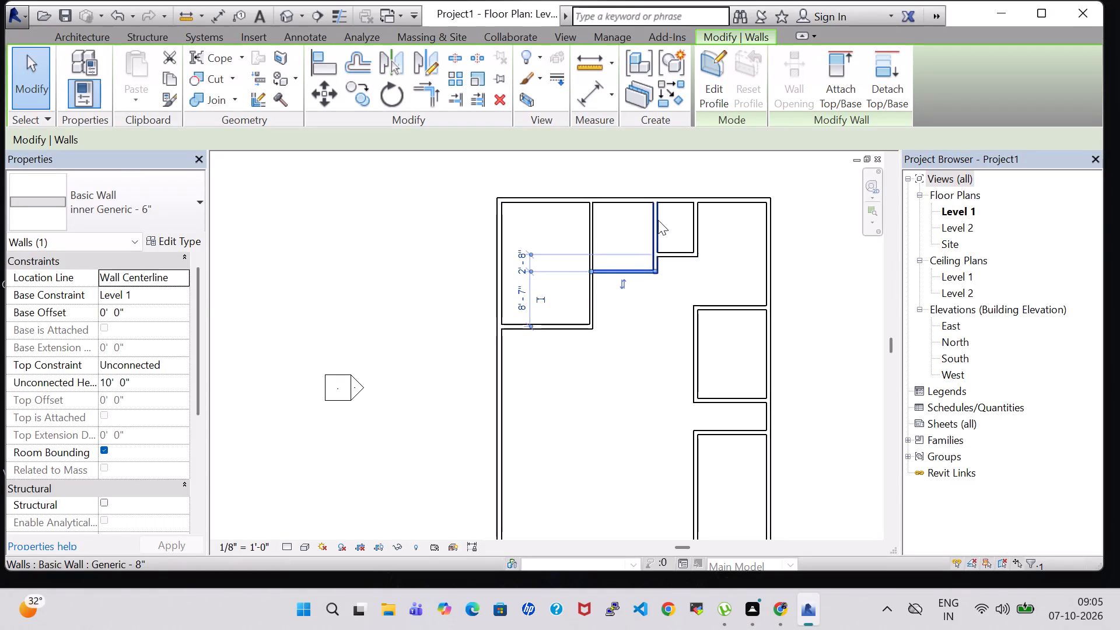
pyautogui.click(658, 220)
pyautogui.click(136, 209)
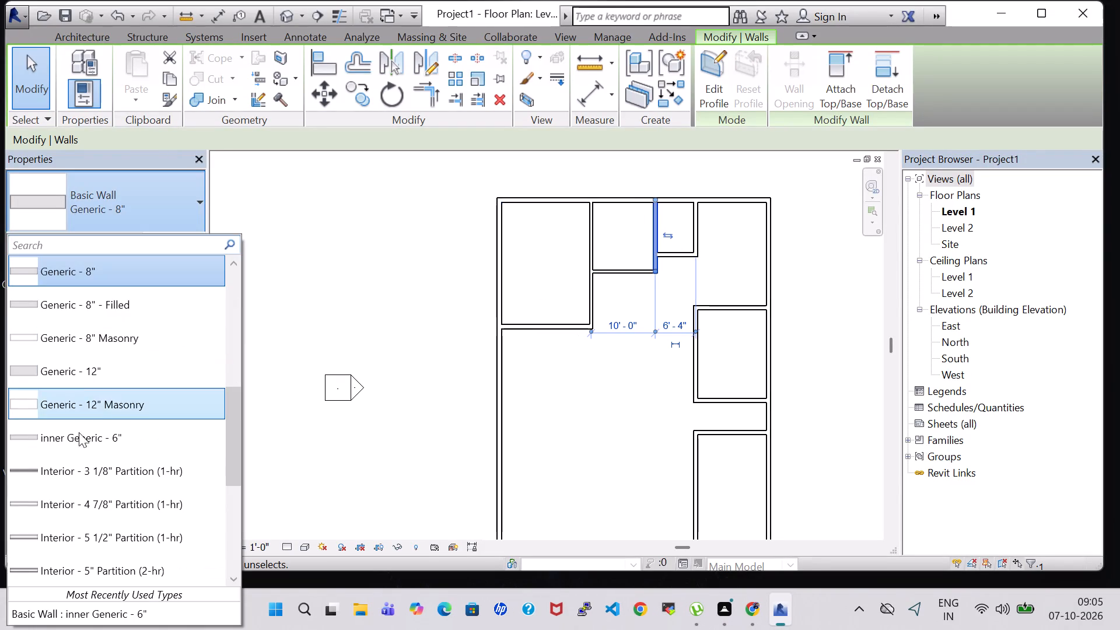
pyautogui.click(79, 452)
# Change the south and east walls of the smallest north room to the inner Generic - 6" wall type.
pyautogui.click(688, 254)
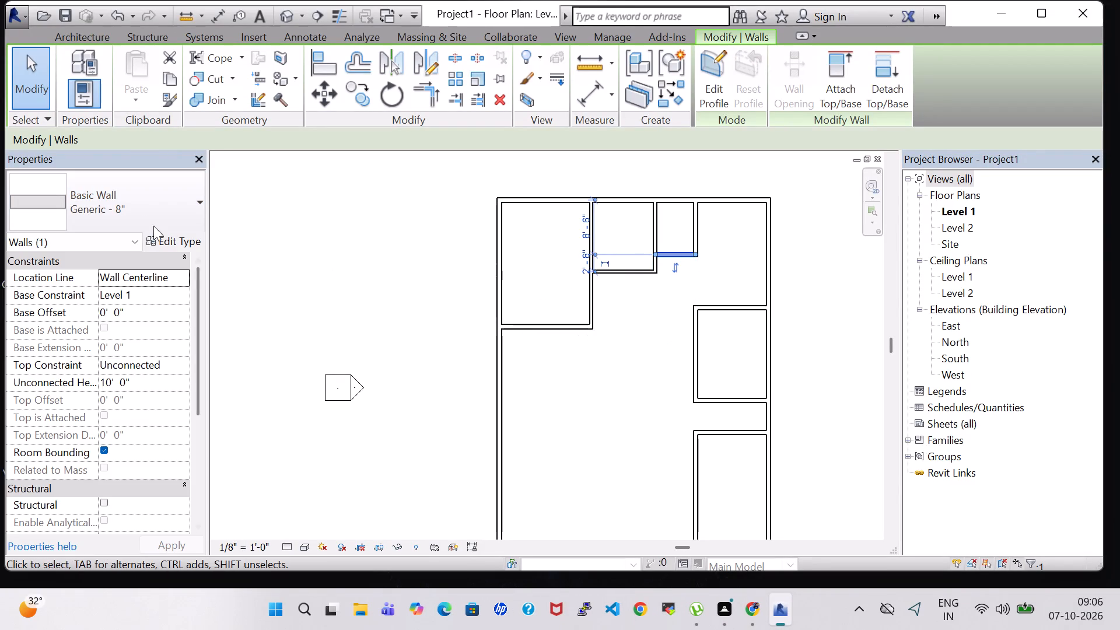
pyautogui.click(99, 203)
pyautogui.click(118, 444)
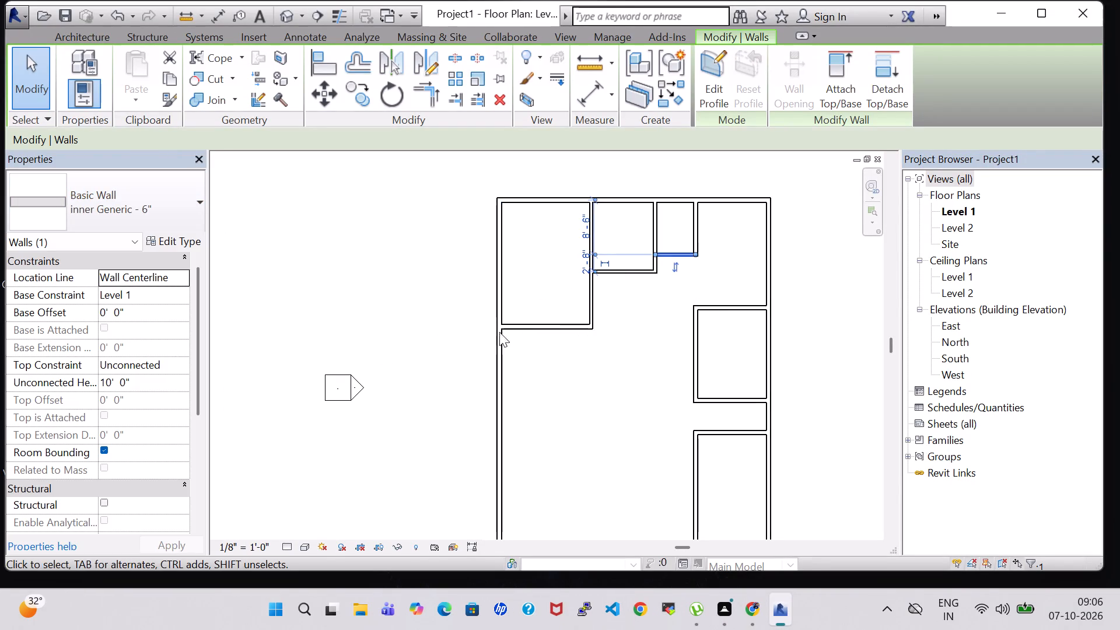
pyautogui.click(692, 223)
pyautogui.click(87, 211)
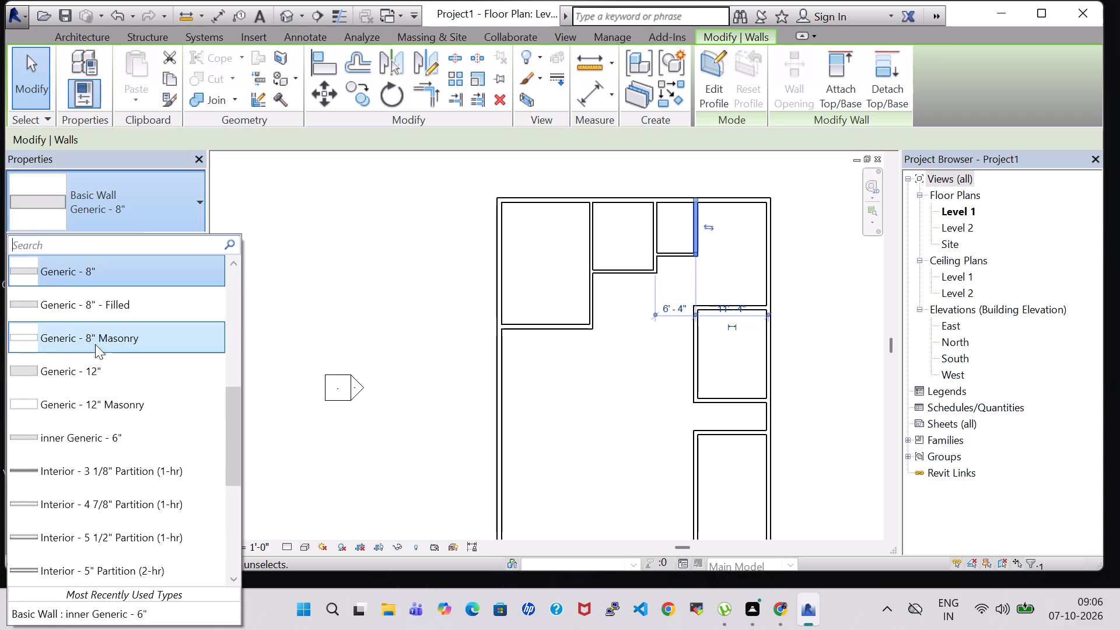
pyautogui.click(85, 451)
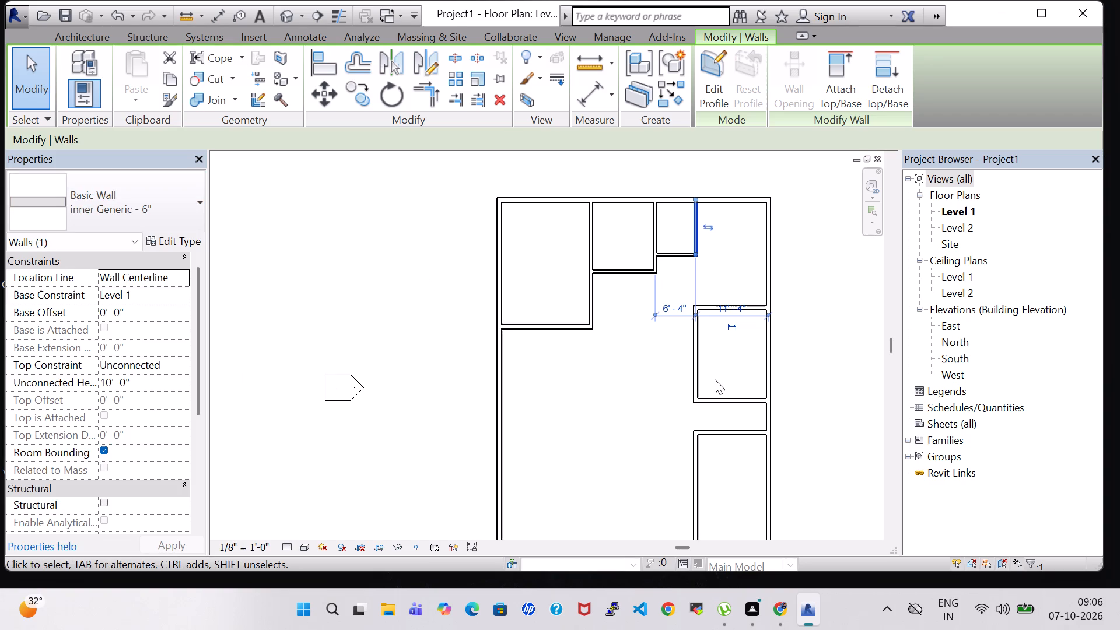
# Assign the inner Generic - 6" type to the west, north and south walls of the 14' 6" long east room.
pyautogui.click(692, 346)
pyautogui.click(113, 220)
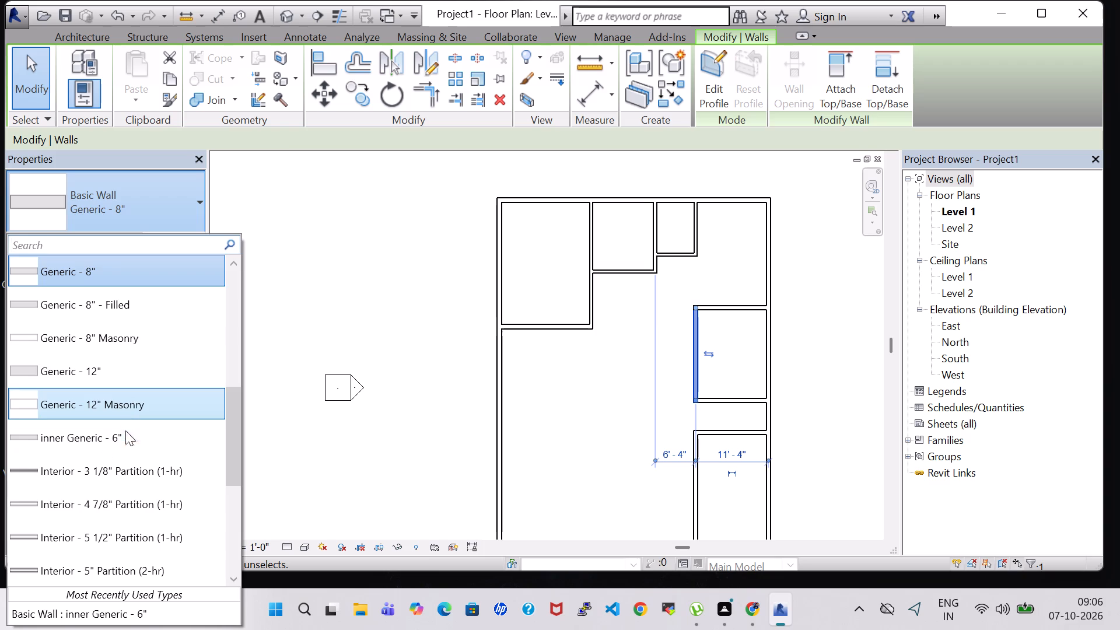
pyautogui.click(127, 448)
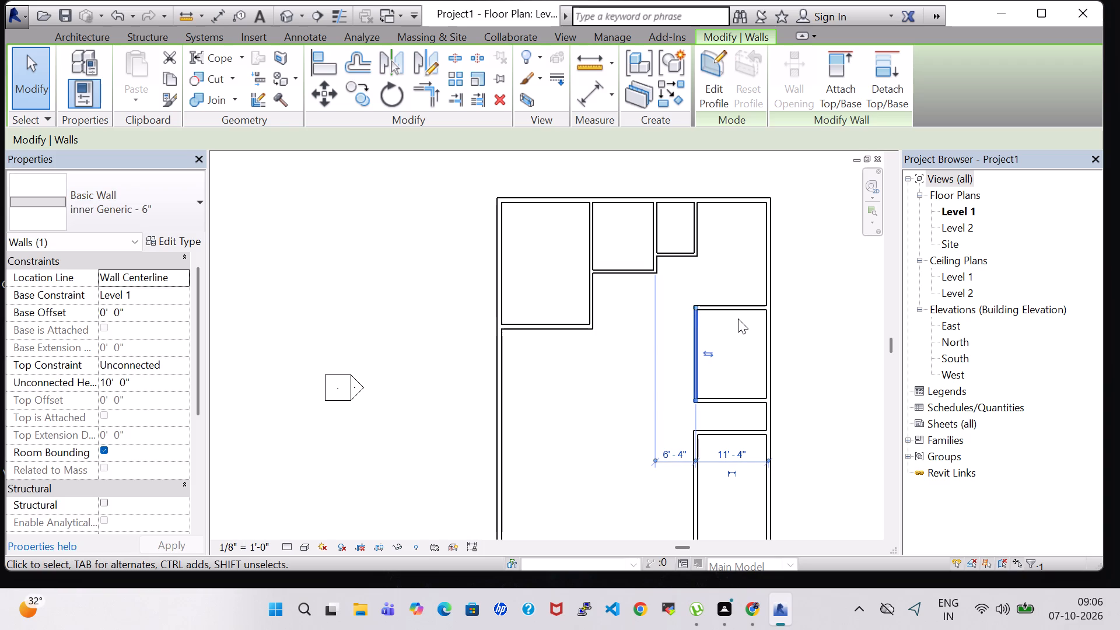
pyautogui.click(733, 309)
pyautogui.click(157, 200)
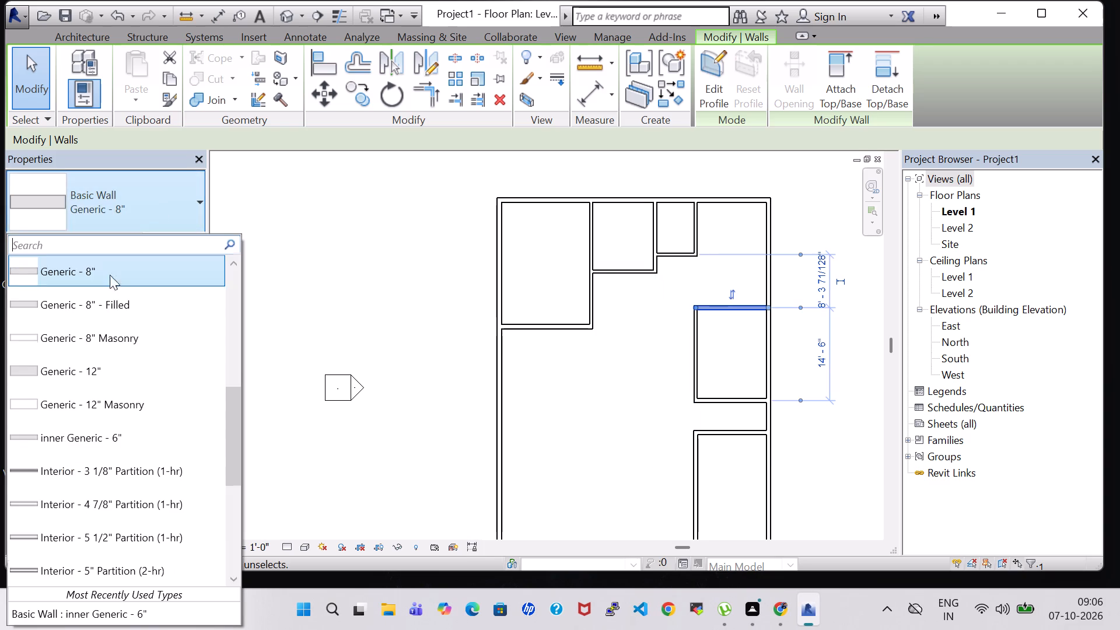
pyautogui.click(89, 431)
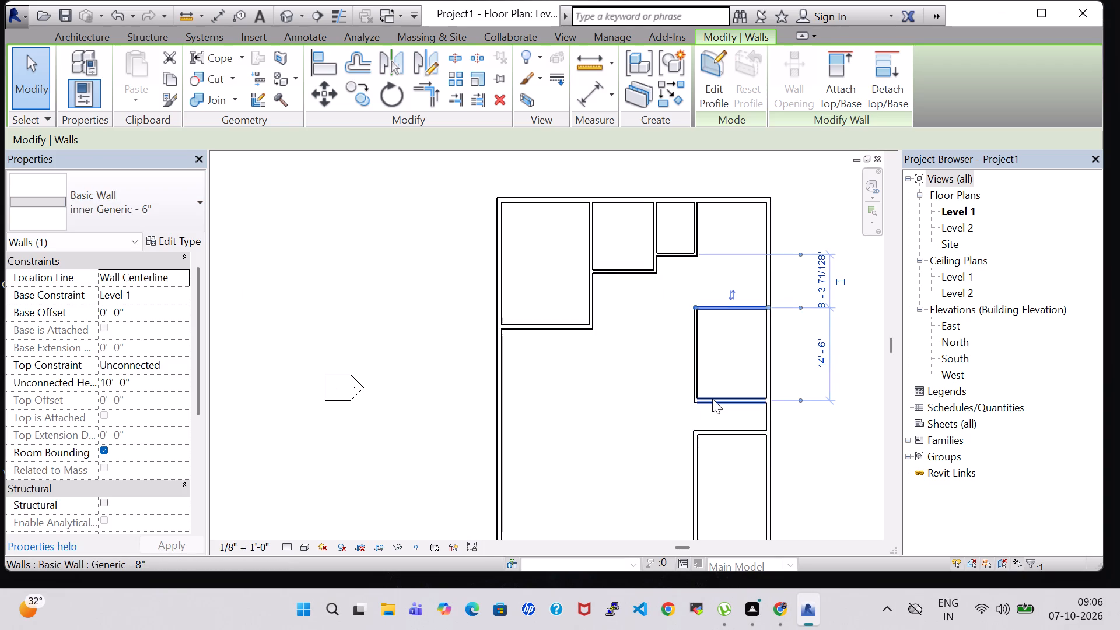
pyautogui.click(712, 398)
pyautogui.click(120, 199)
pyautogui.click(100, 437)
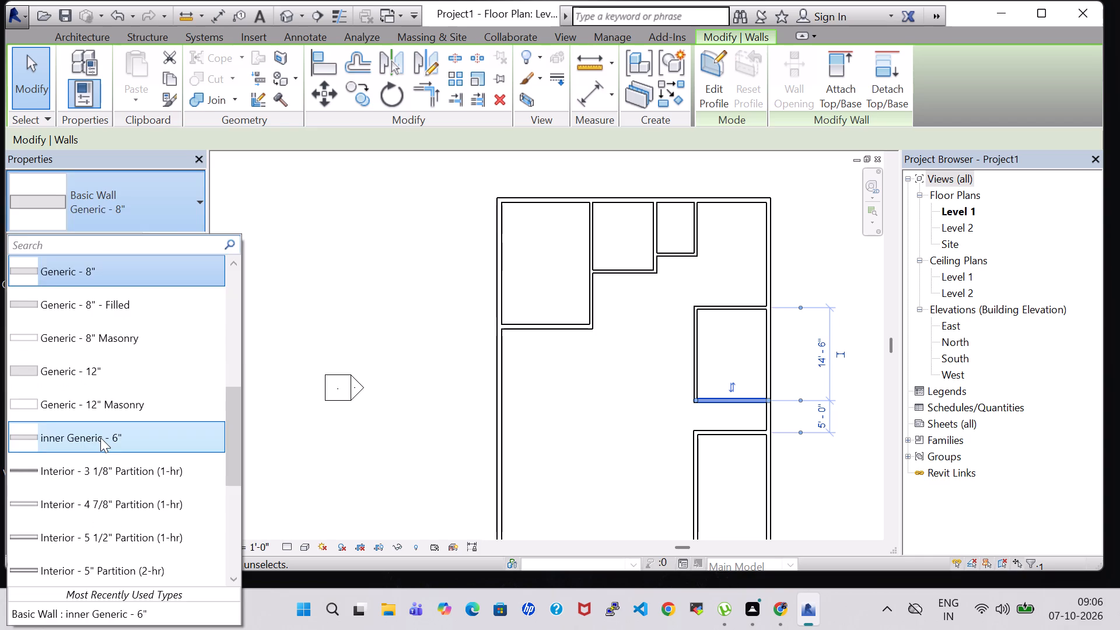
# Assign the inner Generic - 6" type to the north, west and south walls of the 29' 8" long east room.
pyautogui.click(713, 439)
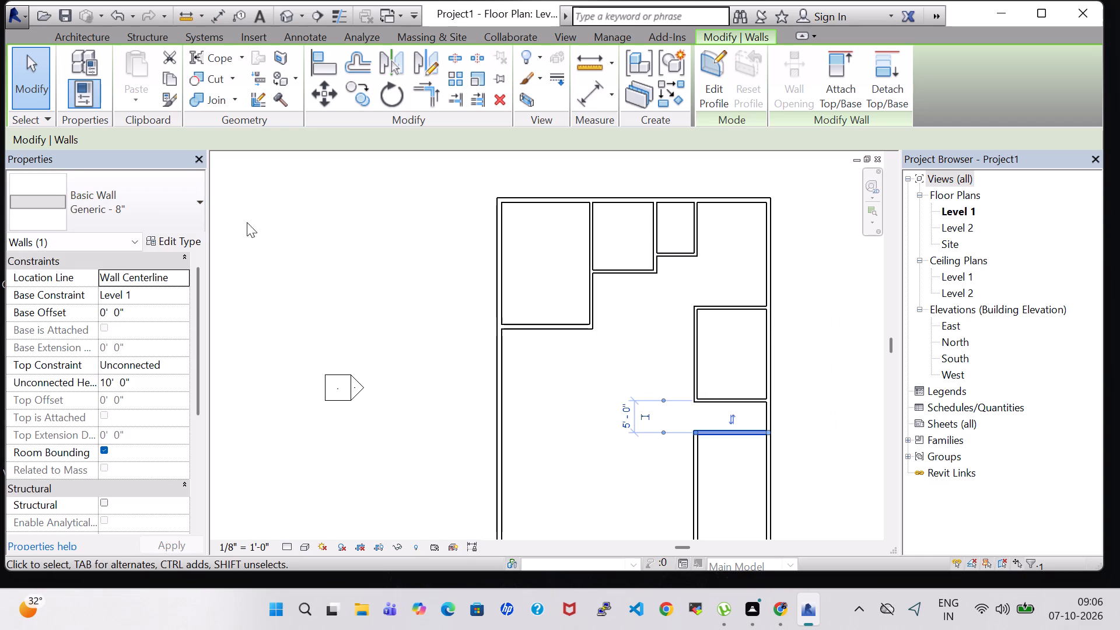
pyautogui.click(128, 202)
pyautogui.click(115, 437)
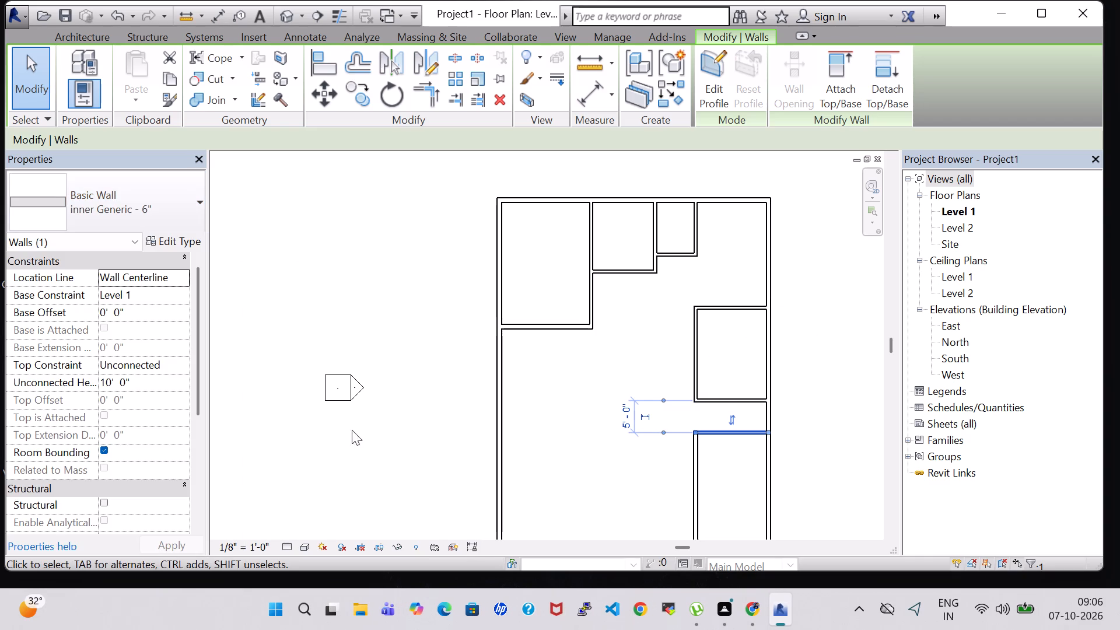
pyautogui.moveTo(631, 481); pyautogui.dragTo(613, 391, button='middle')
pyautogui.scroll(1, 607, 461)
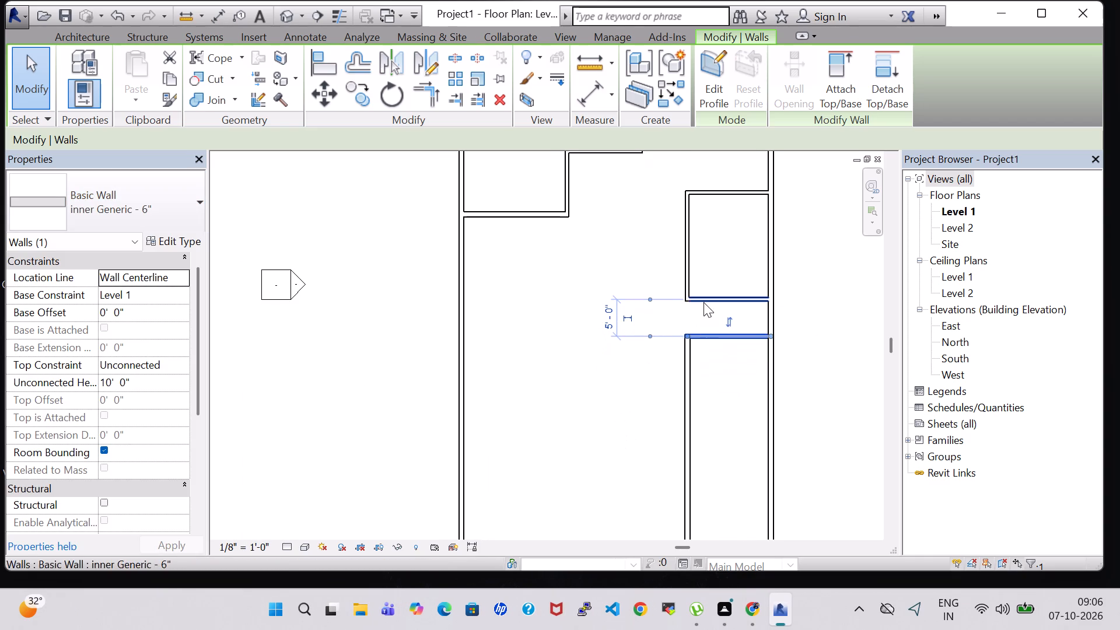
pyautogui.click(688, 409)
pyautogui.click(138, 204)
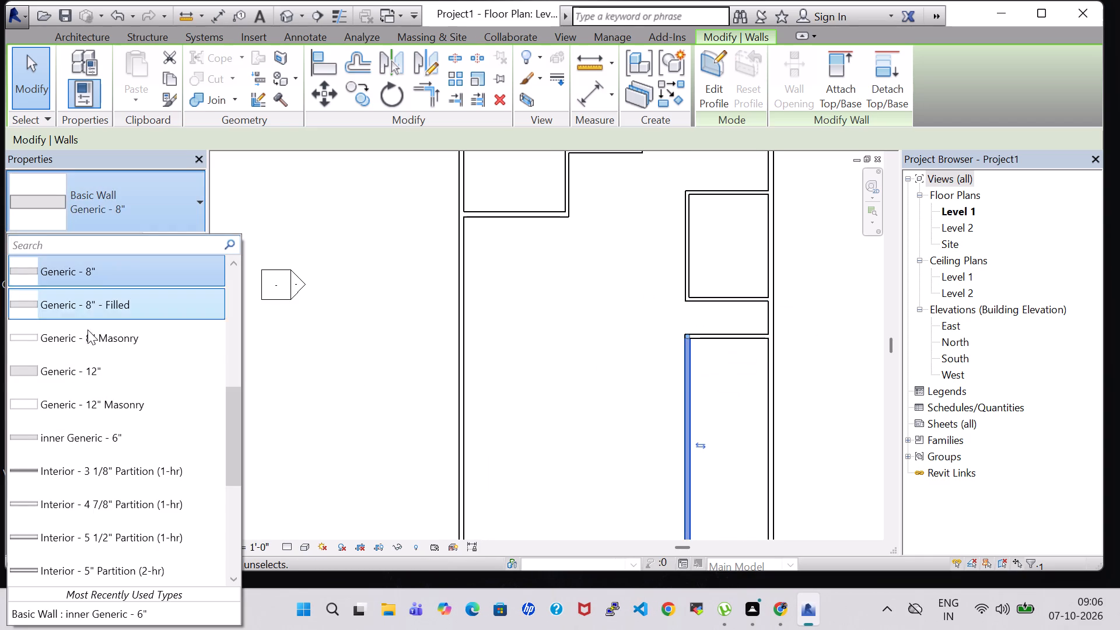
pyautogui.click(101, 442)
pyautogui.moveTo(487, 439); pyautogui.dragTo(496, 362, button='middle')
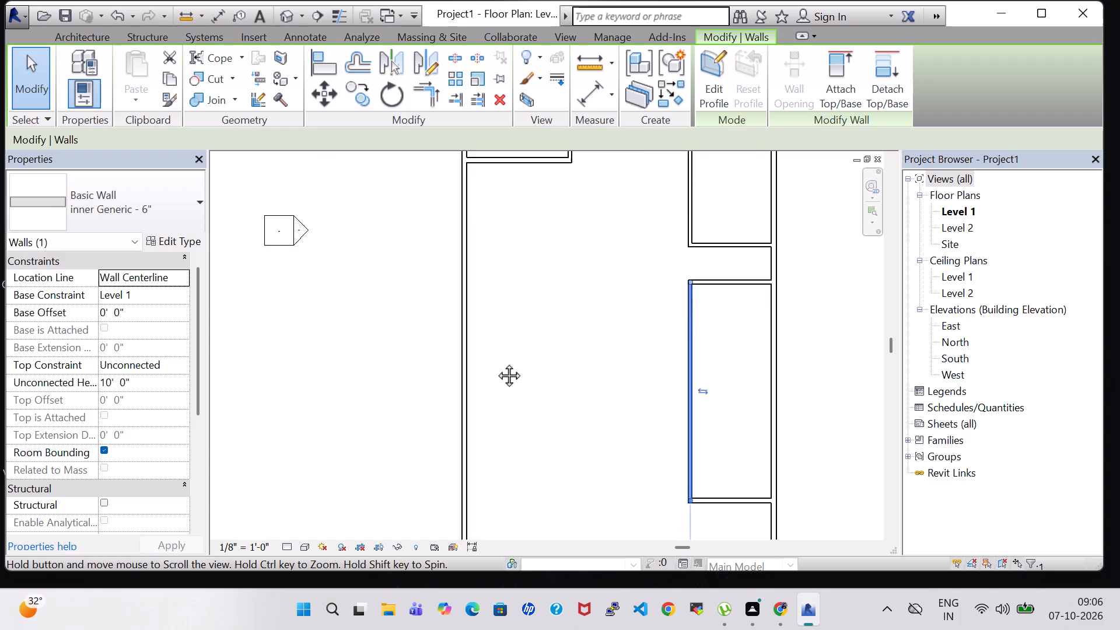
pyautogui.moveTo(496, 362); pyautogui.dragTo(511, 298, button='middle')
pyautogui.click(748, 418)
pyautogui.click(170, 176)
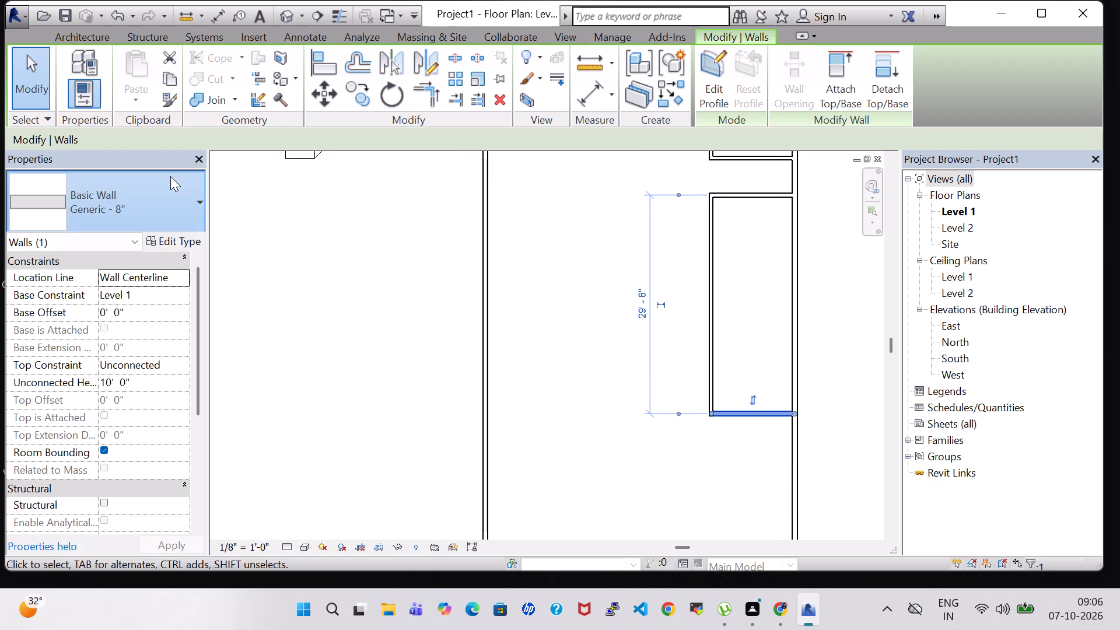
pyautogui.click(134, 449)
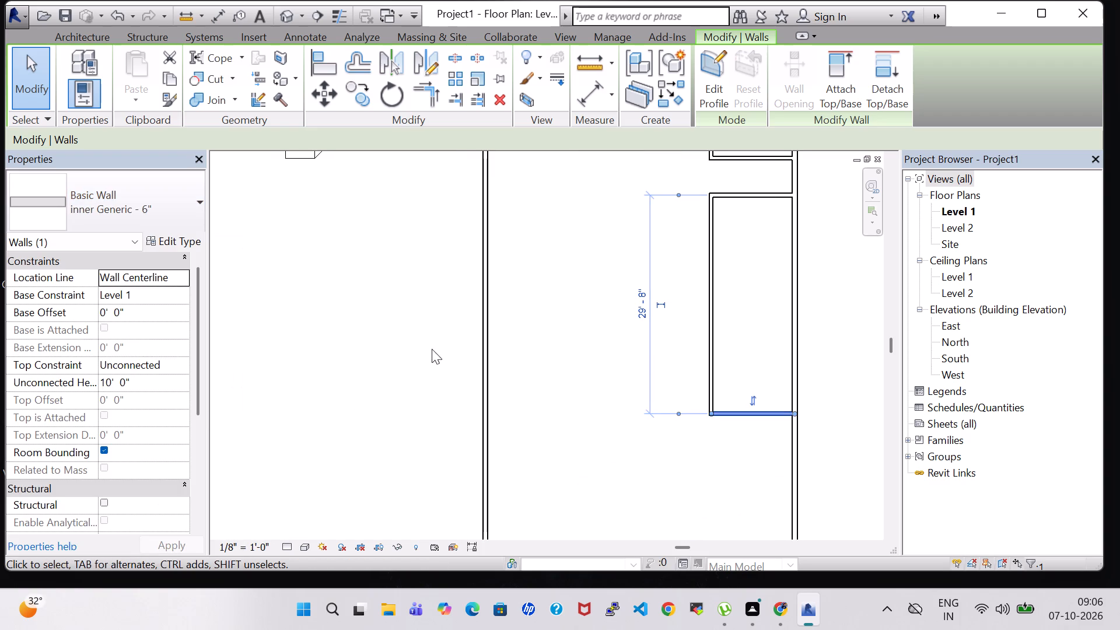
# Switch to Chrome to consult the reference house plan.
pyautogui.scroll(-5, 572, 315)
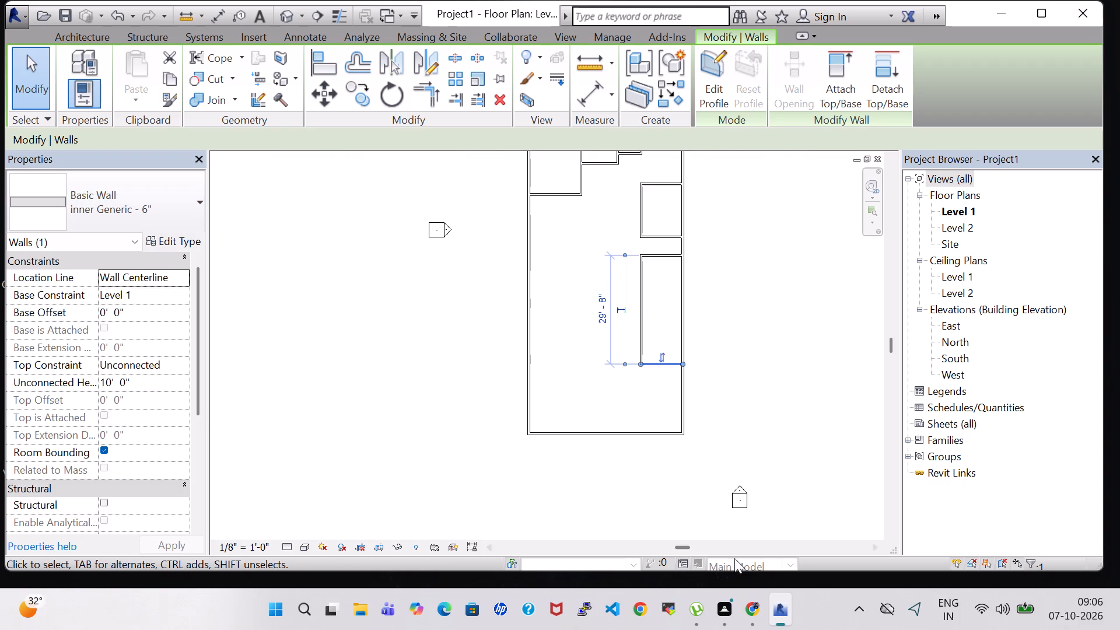
pyautogui.click(755, 615)
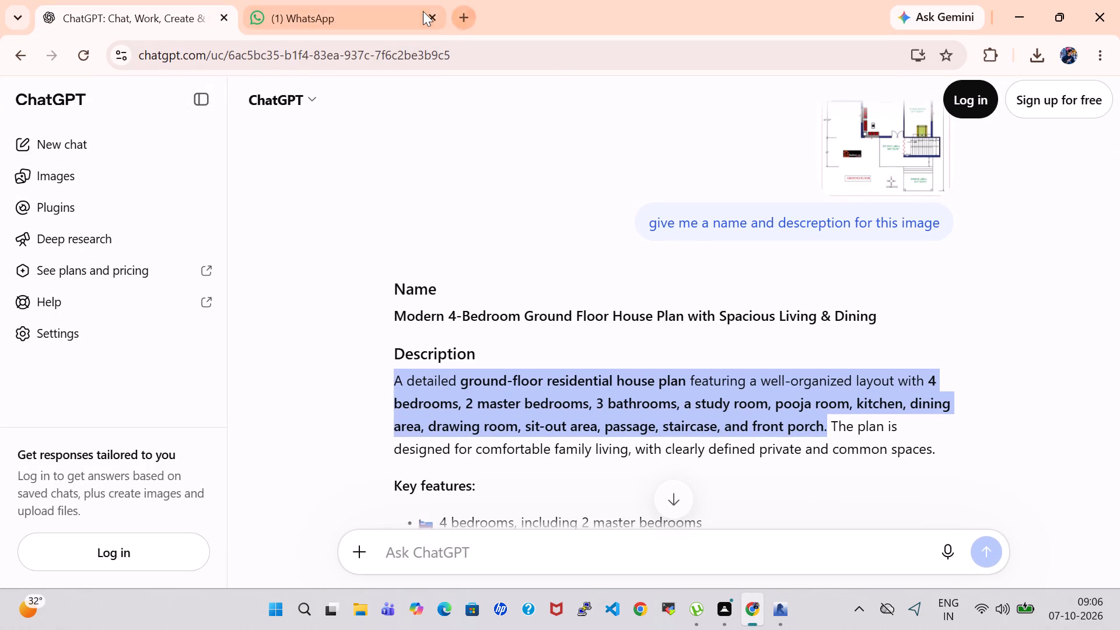
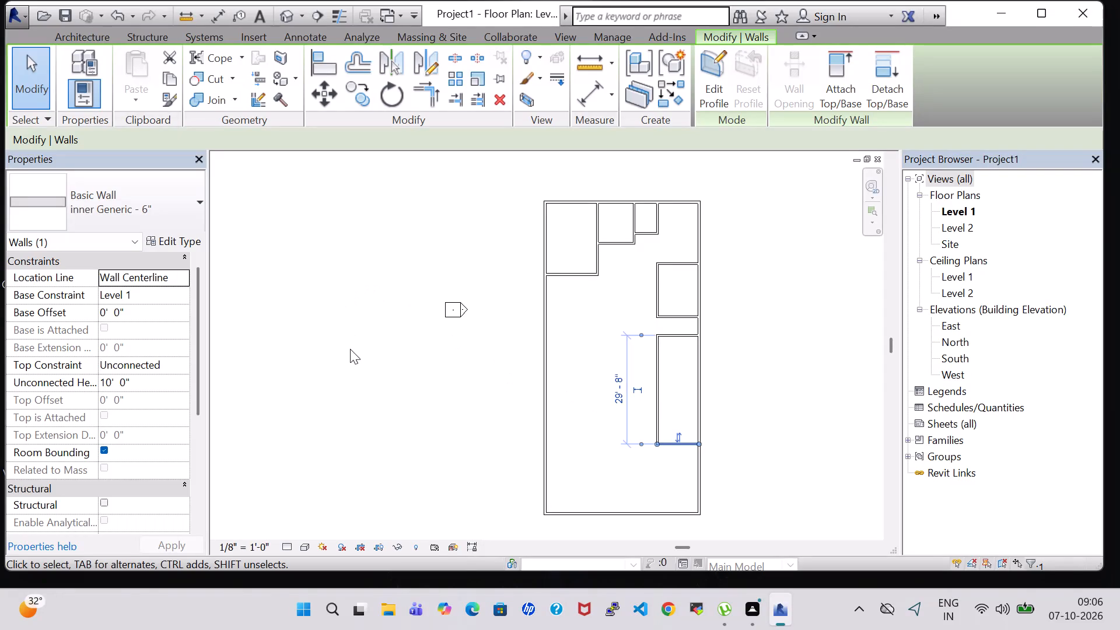
# Draw an inner Generic - 6" wall about 16' 4" west from the southwest corner of the 29' 8" long east room.
pyautogui.click(91, 37)
pyautogui.click(76, 70)
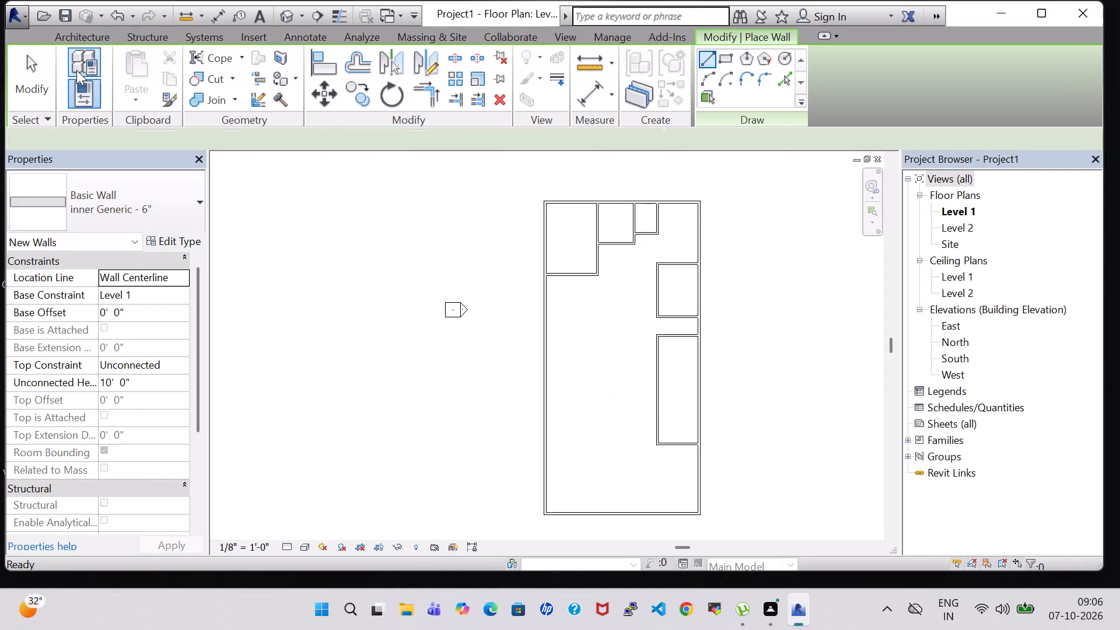
pyautogui.click(155, 219)
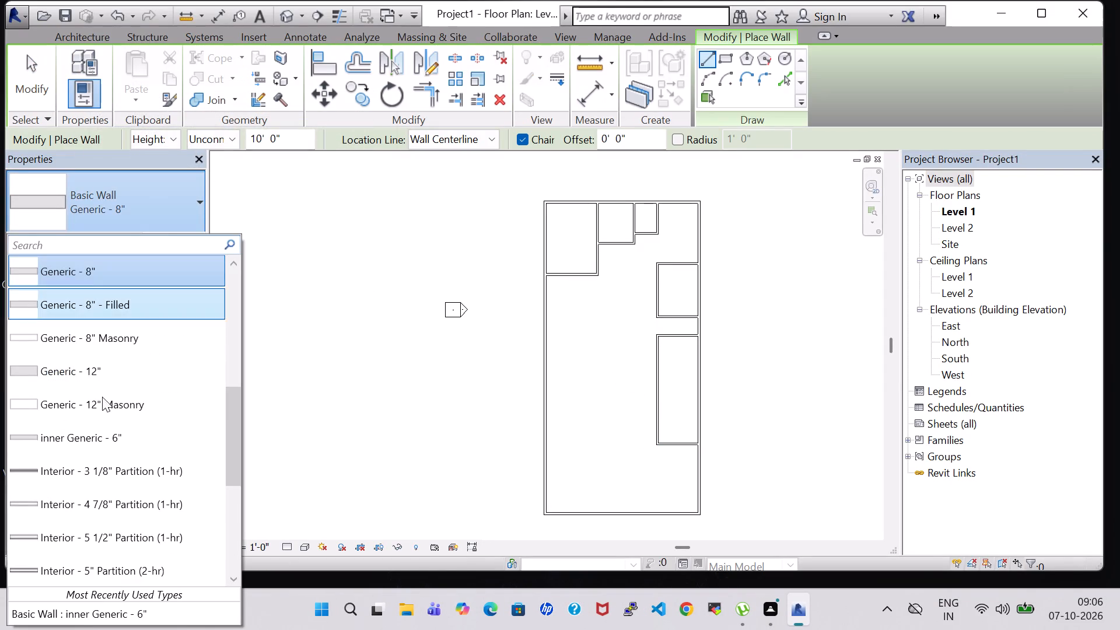
pyautogui.click(94, 446)
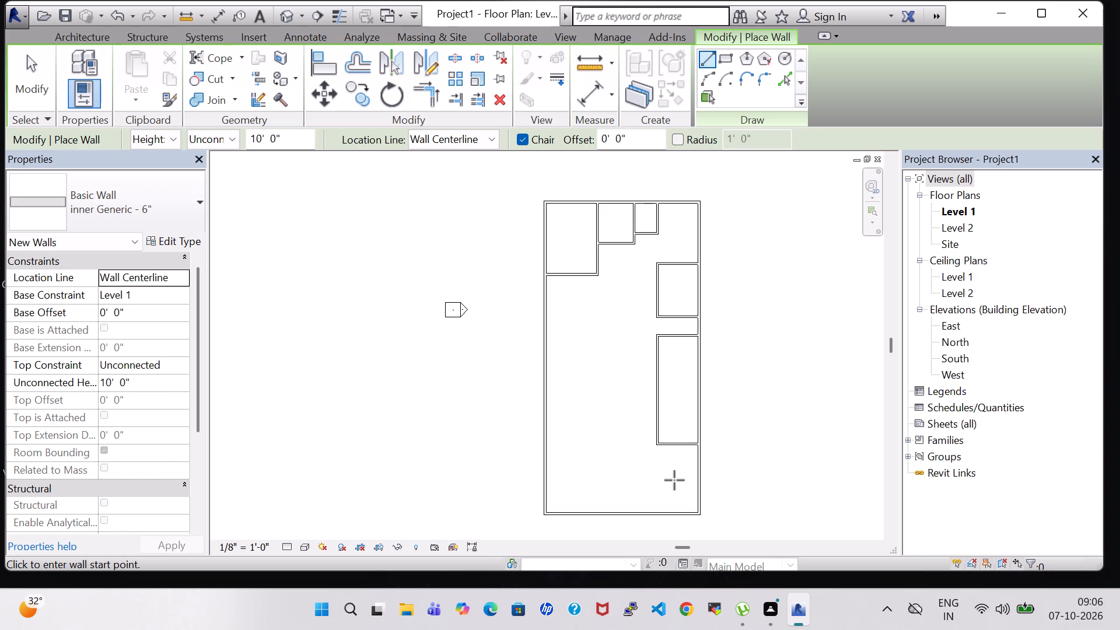
pyautogui.click(661, 445)
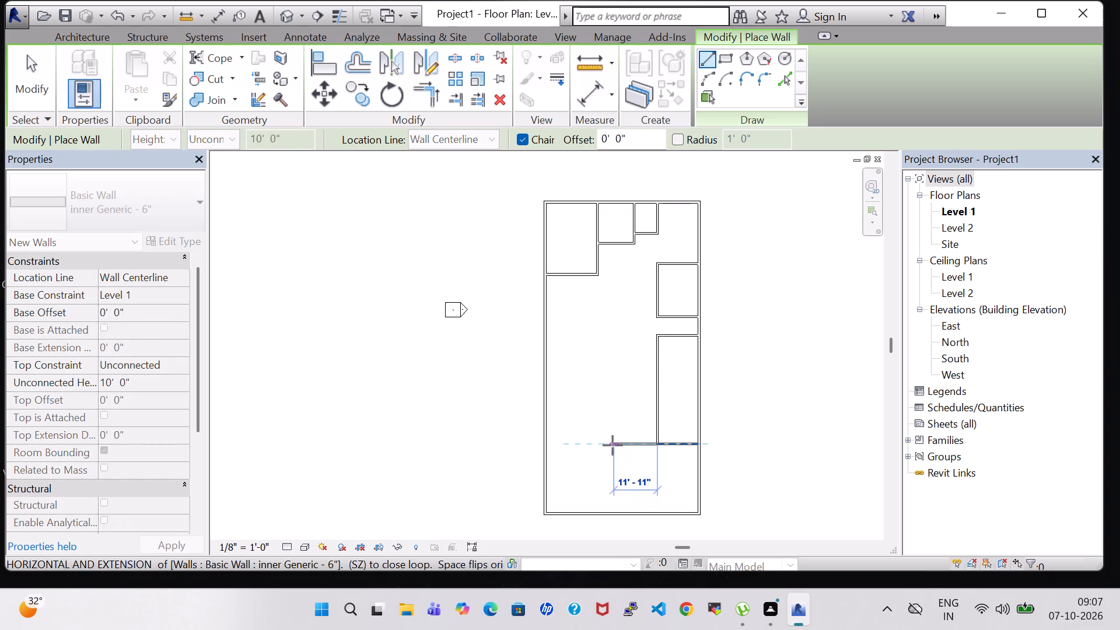
pyautogui.click(591, 439)
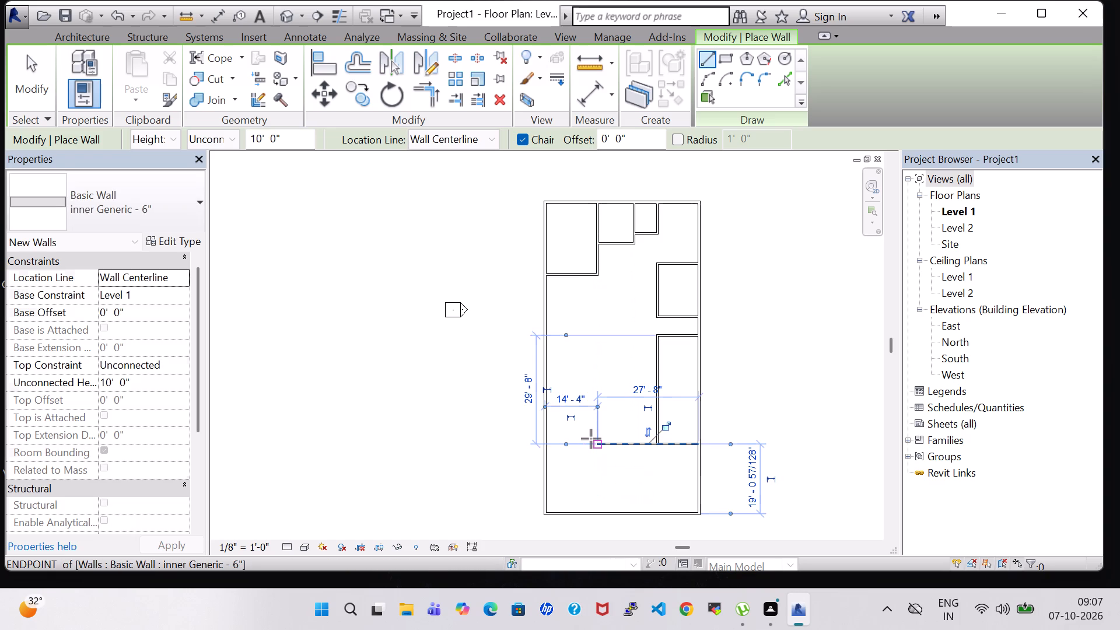
pyautogui.click(594, 377)
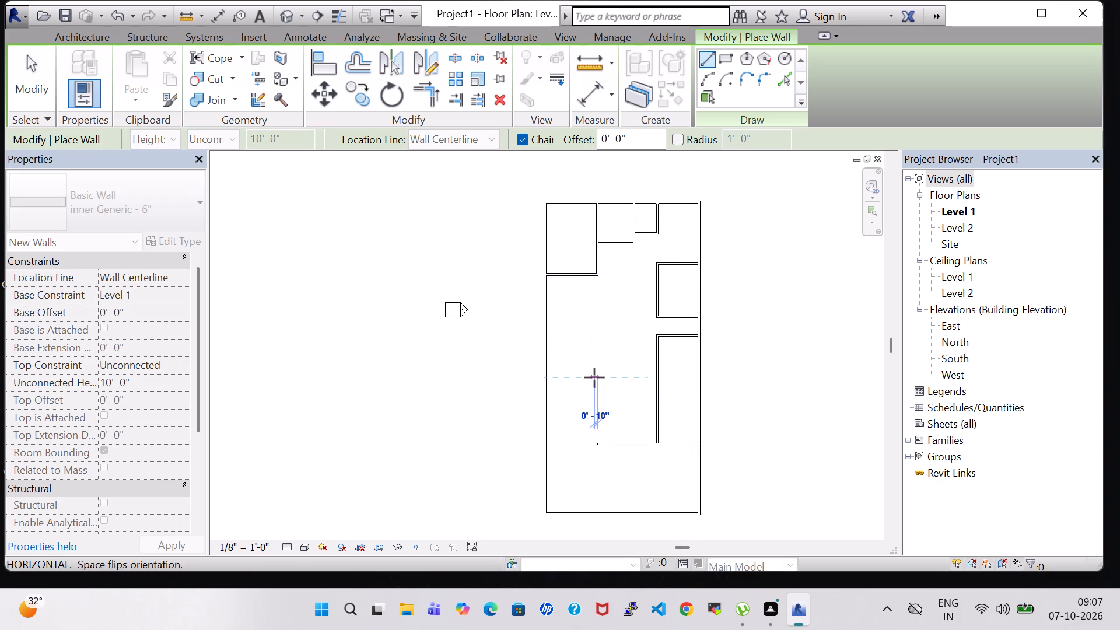
pyautogui.press('Escape')
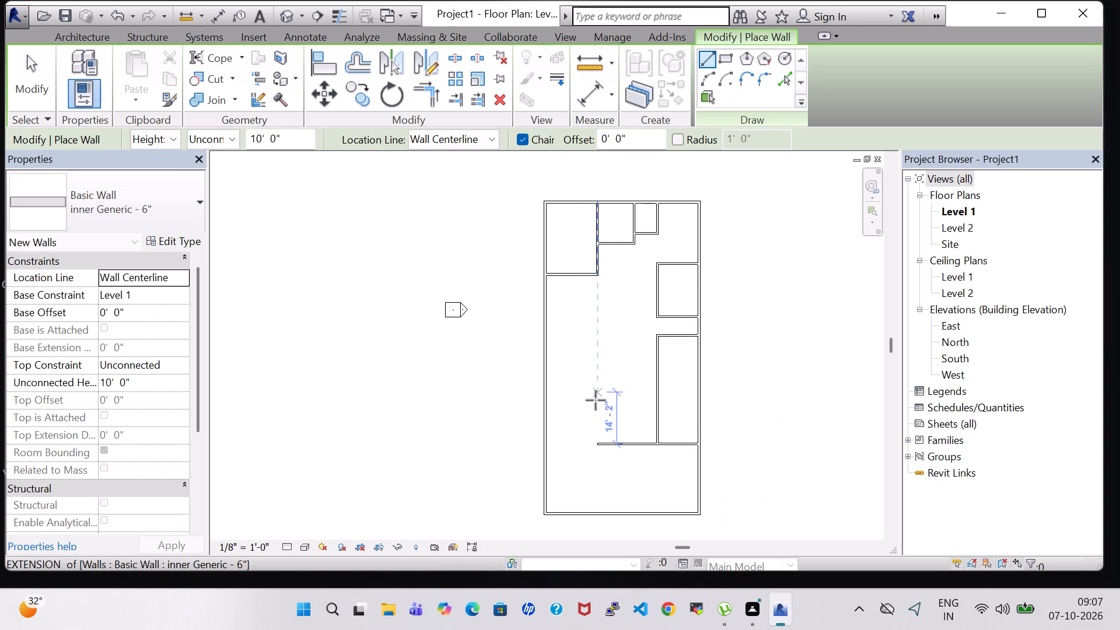
# From that wall's west end, draw a wall about 16' 2" north and continue it west to the outer west wall.
pyautogui.scroll(5, 604, 445)
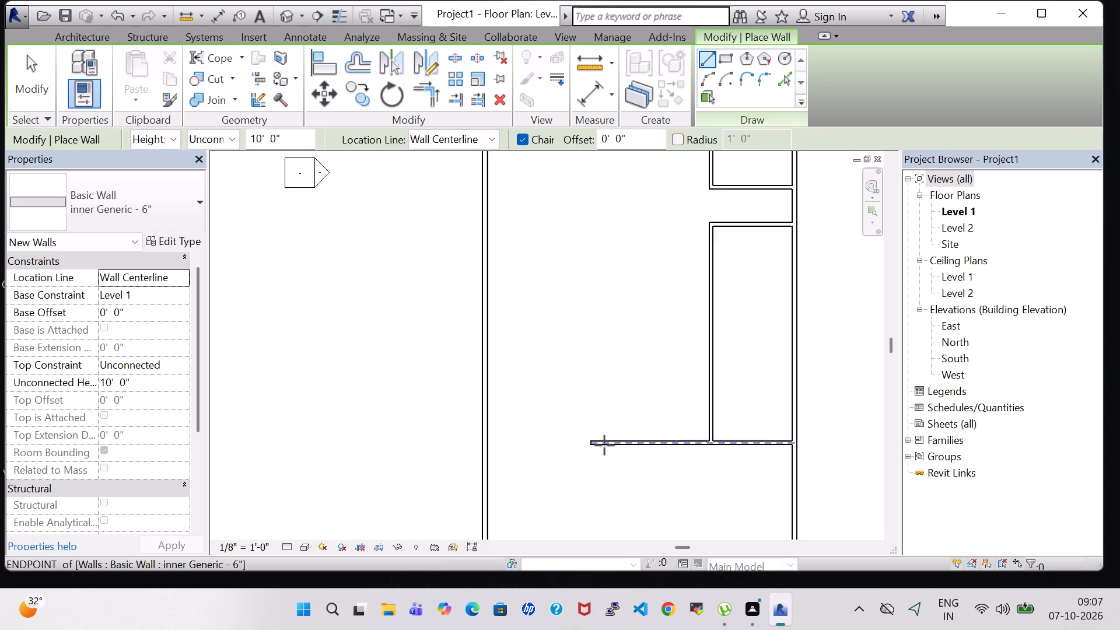
pyautogui.scroll(2, 604, 445)
pyautogui.click(586, 442)
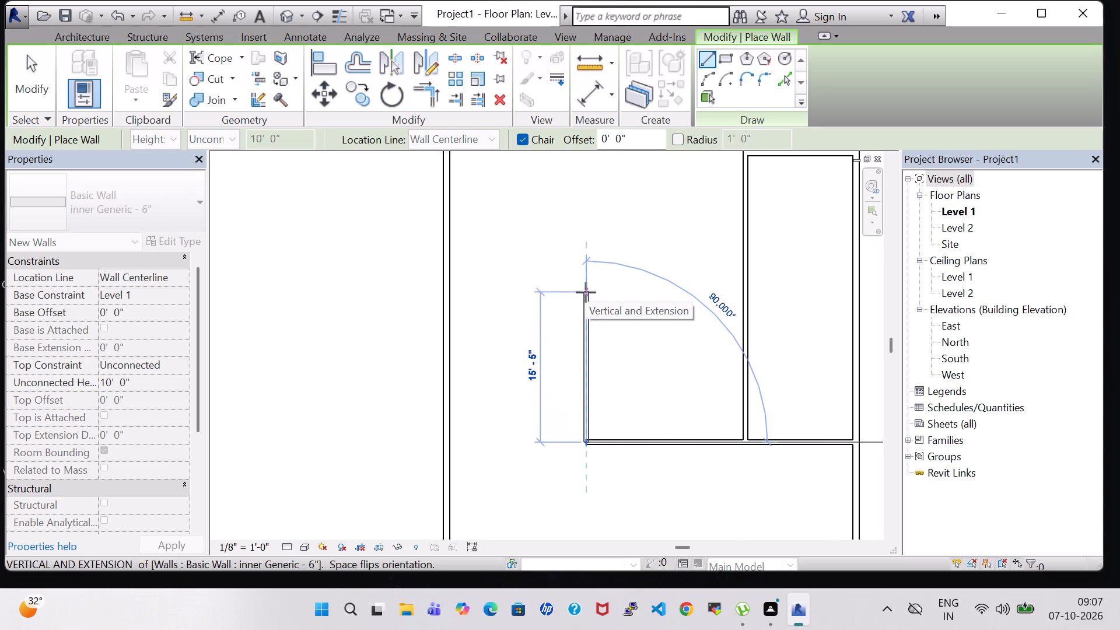
pyautogui.click(586, 285)
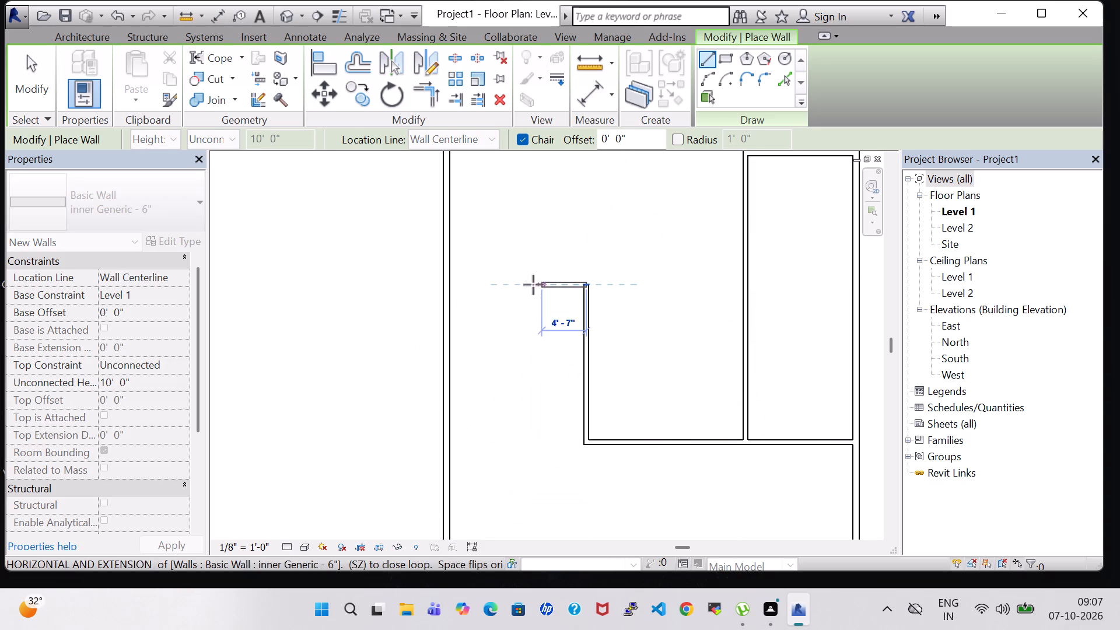
pyautogui.scroll(-1, 464, 283)
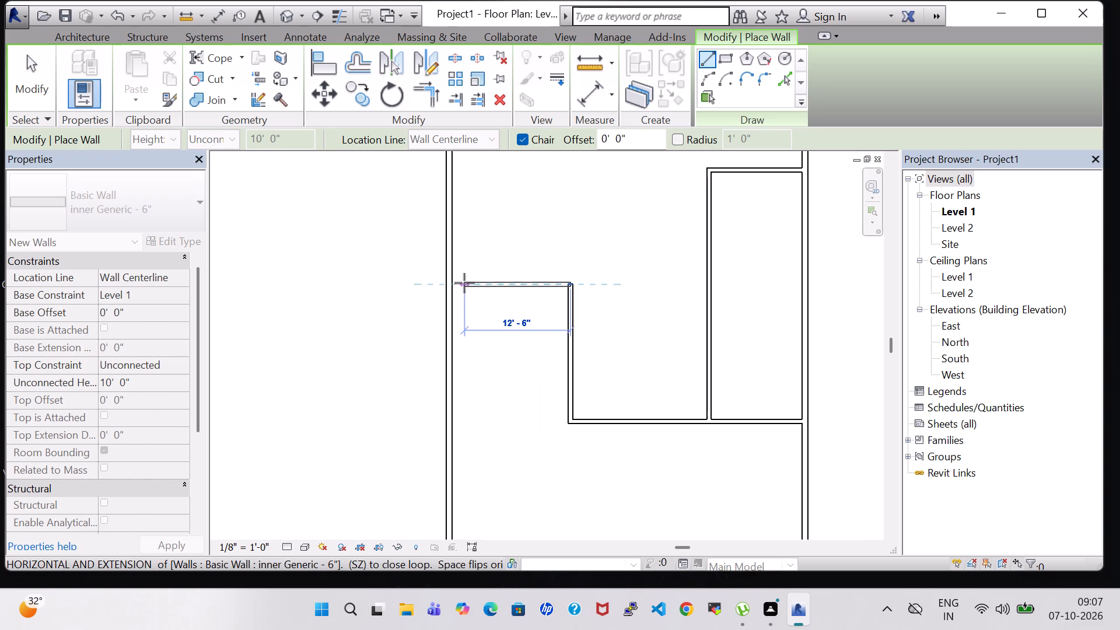
pyautogui.scroll(-2, 464, 283)
pyautogui.click(449, 282)
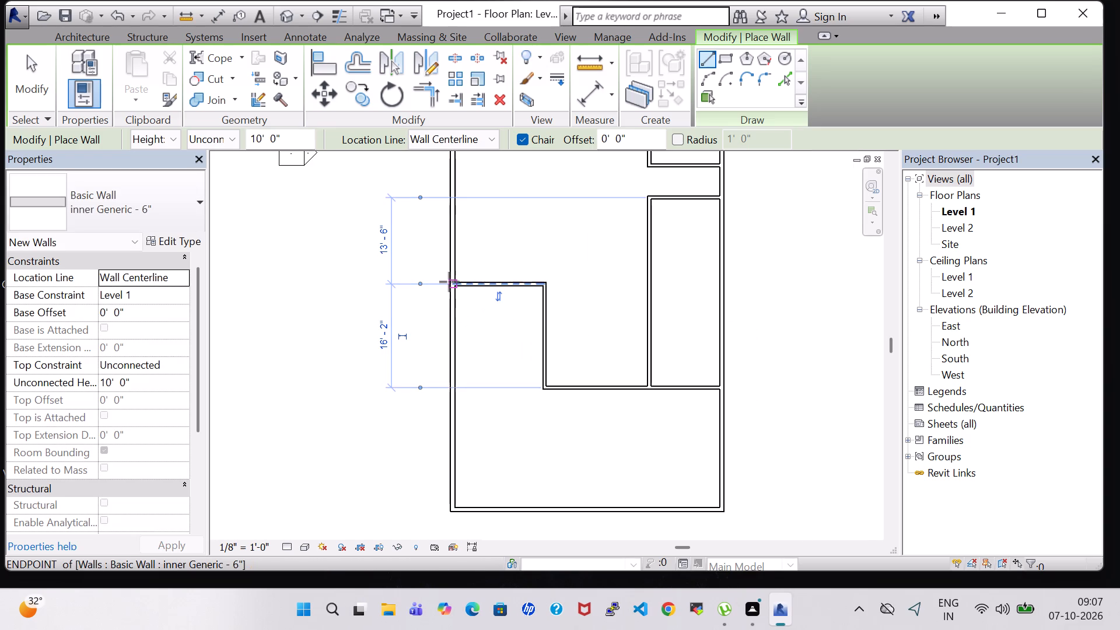
# Draw a room about 14' 4" by 17' 7" against the outer west wall, about 5' 5" north of the last wall.
pyautogui.click(540, 249)
pyautogui.click(459, 246)
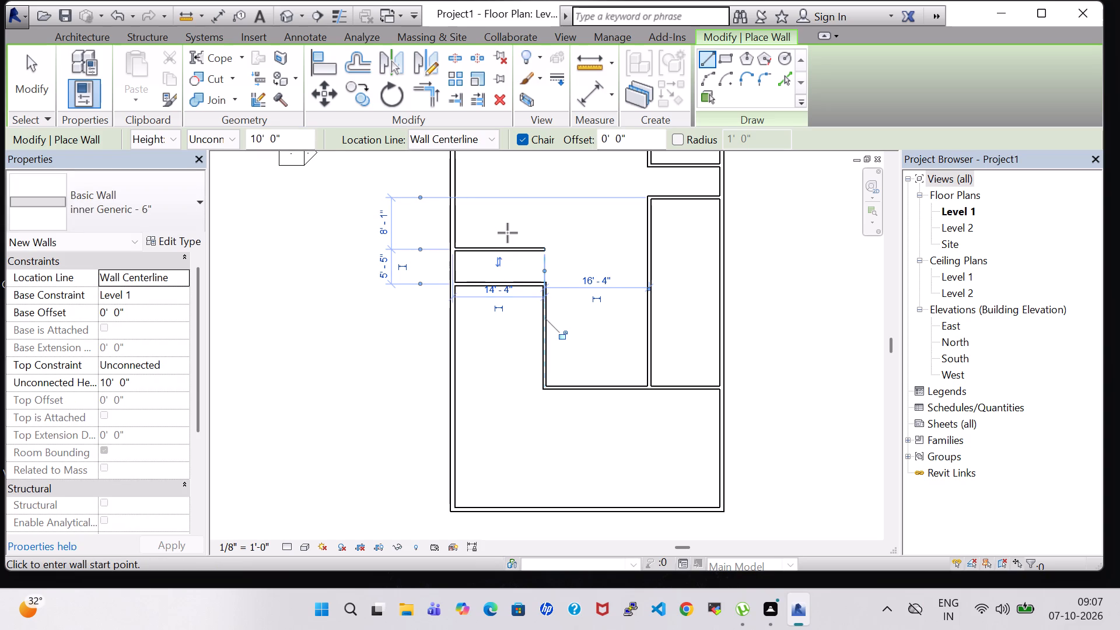
pyautogui.scroll(-2, 508, 233)
pyautogui.moveTo(508, 233); pyautogui.dragTo(524, 349, button='middle')
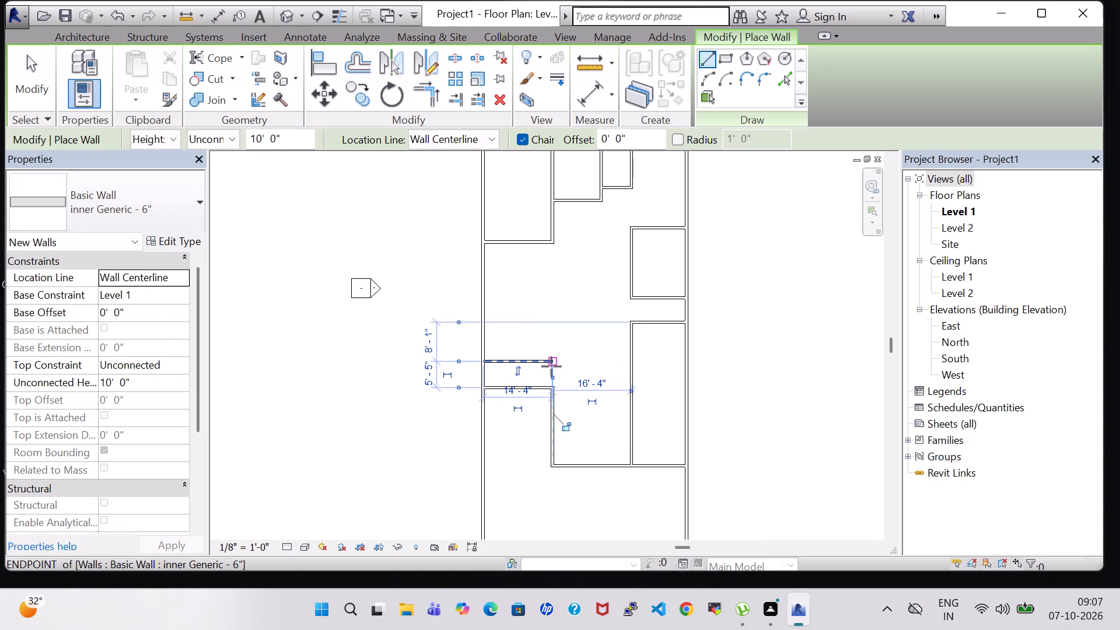
pyautogui.scroll(1, 551, 366)
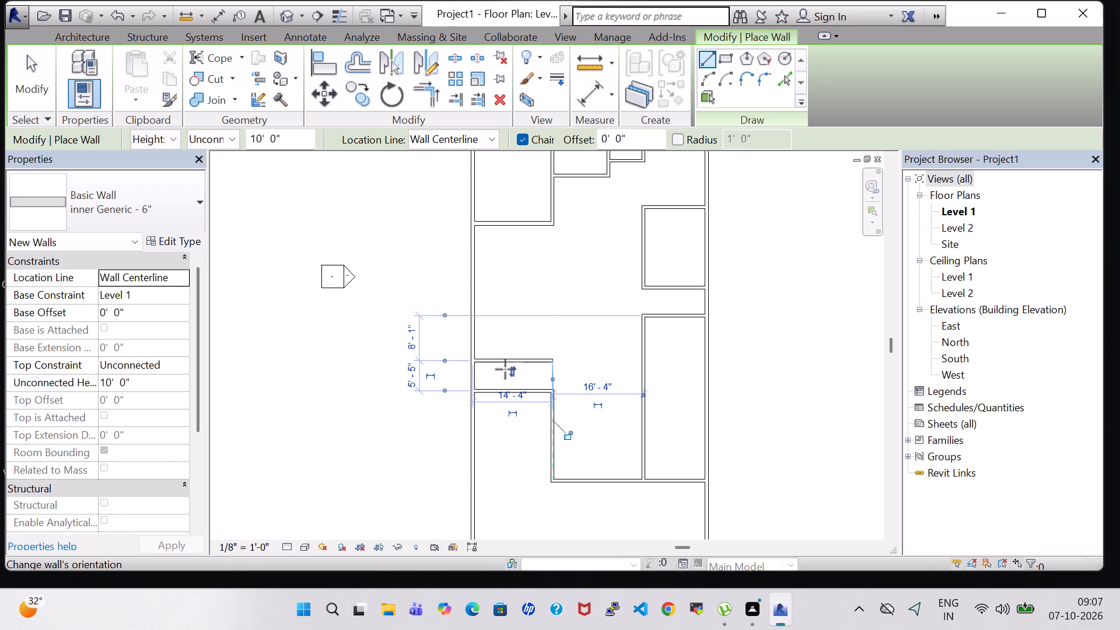
pyautogui.press('Escape')
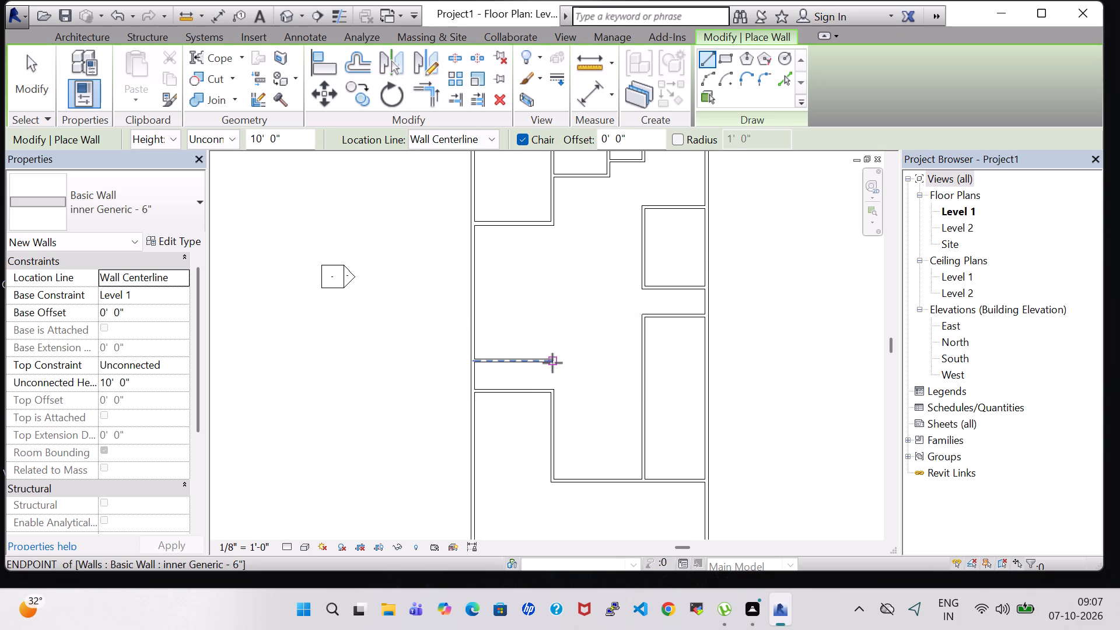
pyautogui.click(551, 362)
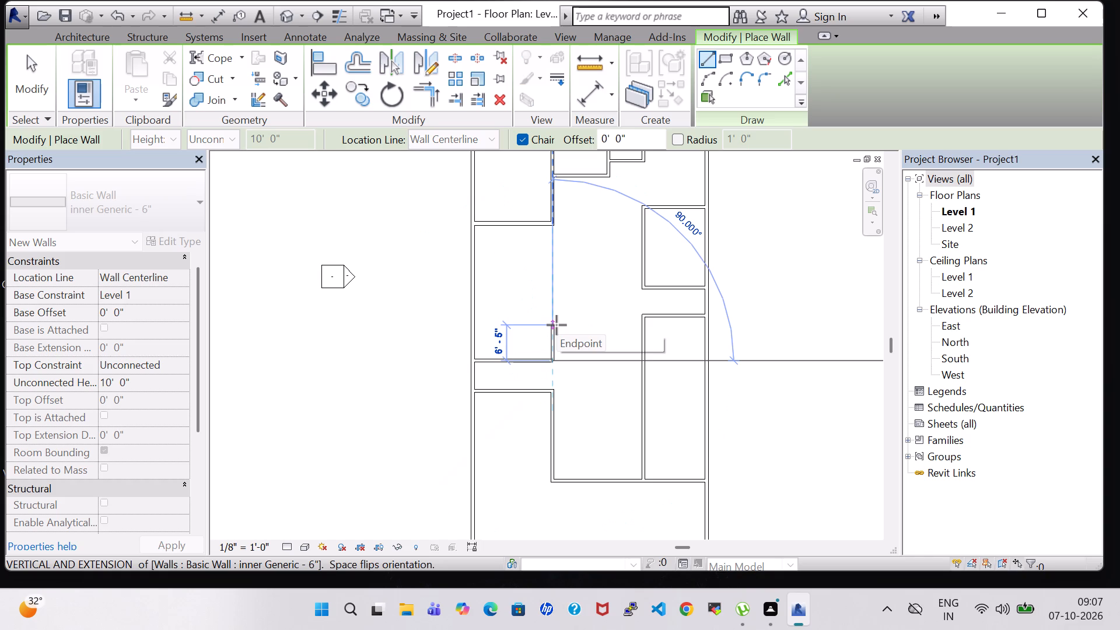
pyautogui.click(551, 262)
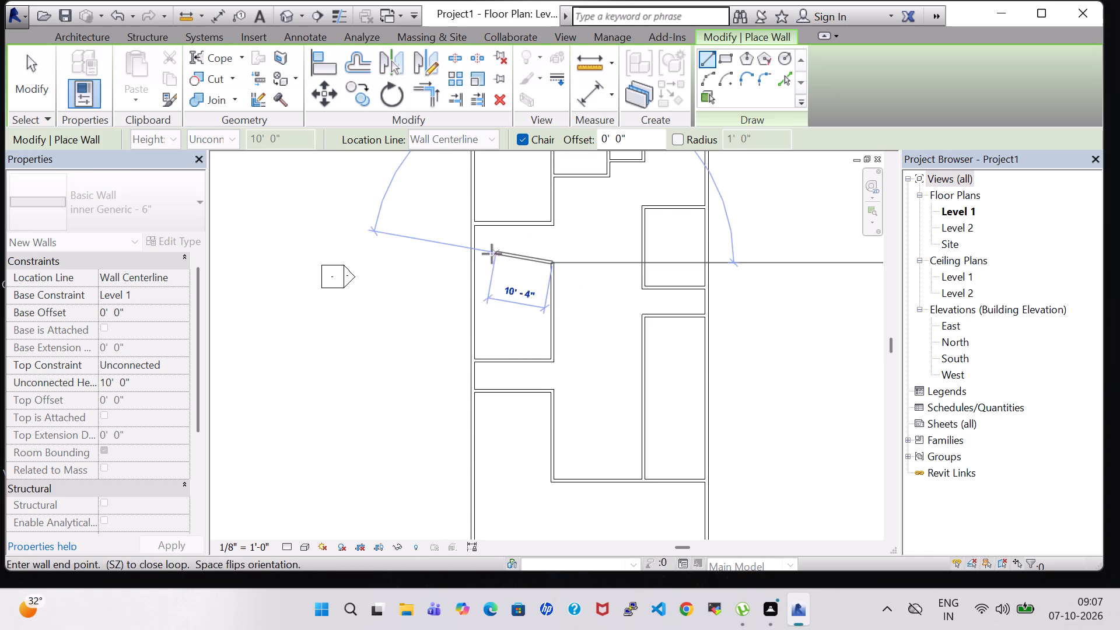
pyautogui.click(476, 269)
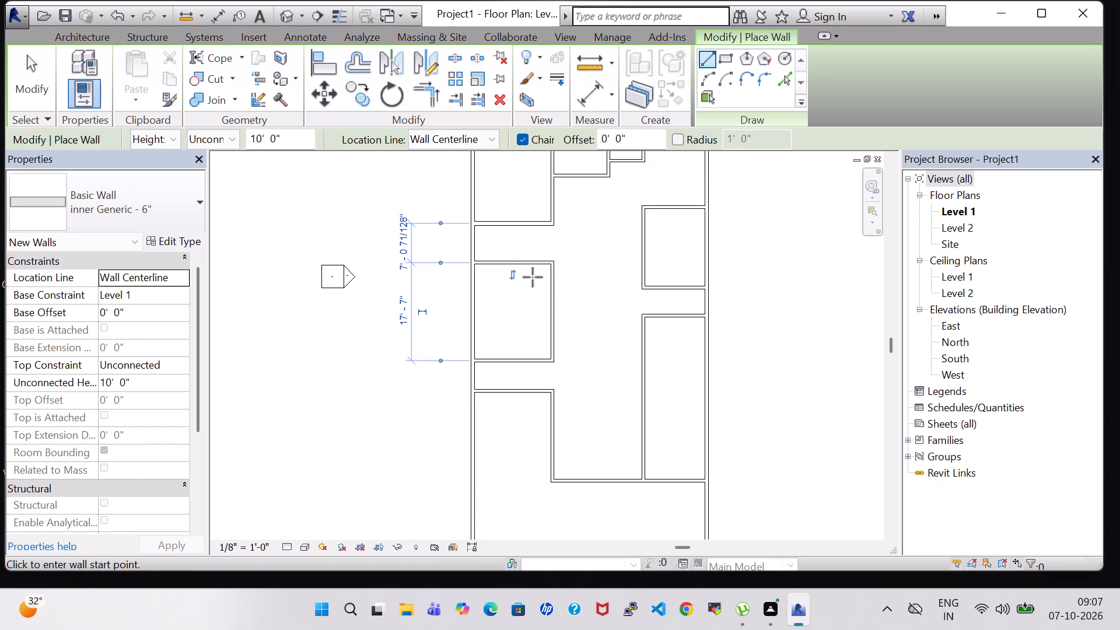
pyautogui.press('Escape')
pyautogui.press('Escape')
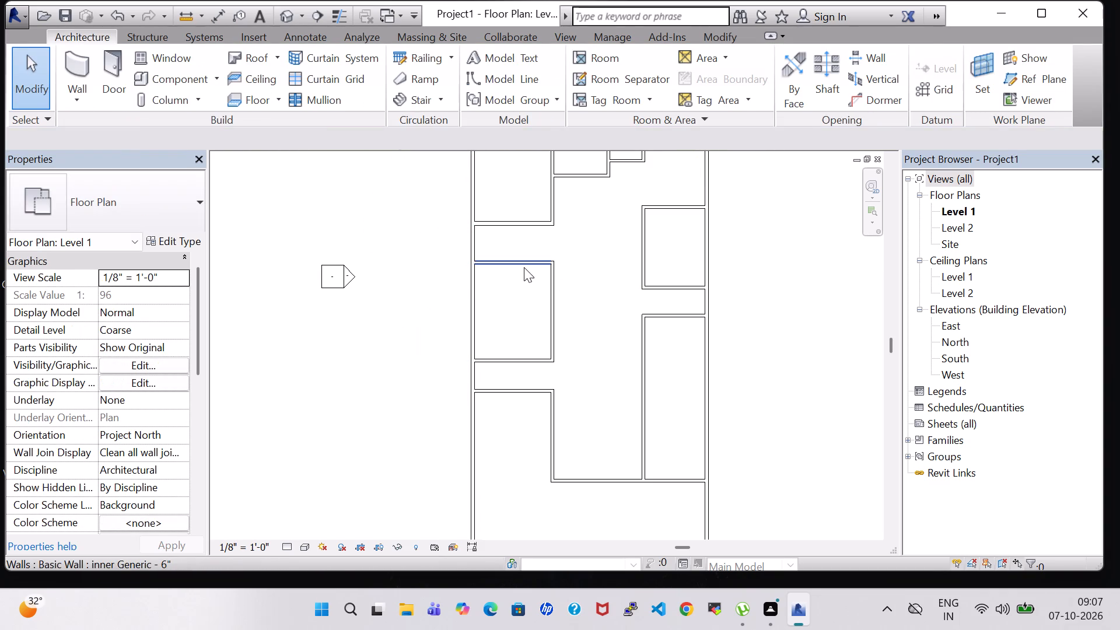
# Assign the inner Generic - 6" type to the north, east and south walls of the 17' 7" long west room.
pyautogui.click(524, 267)
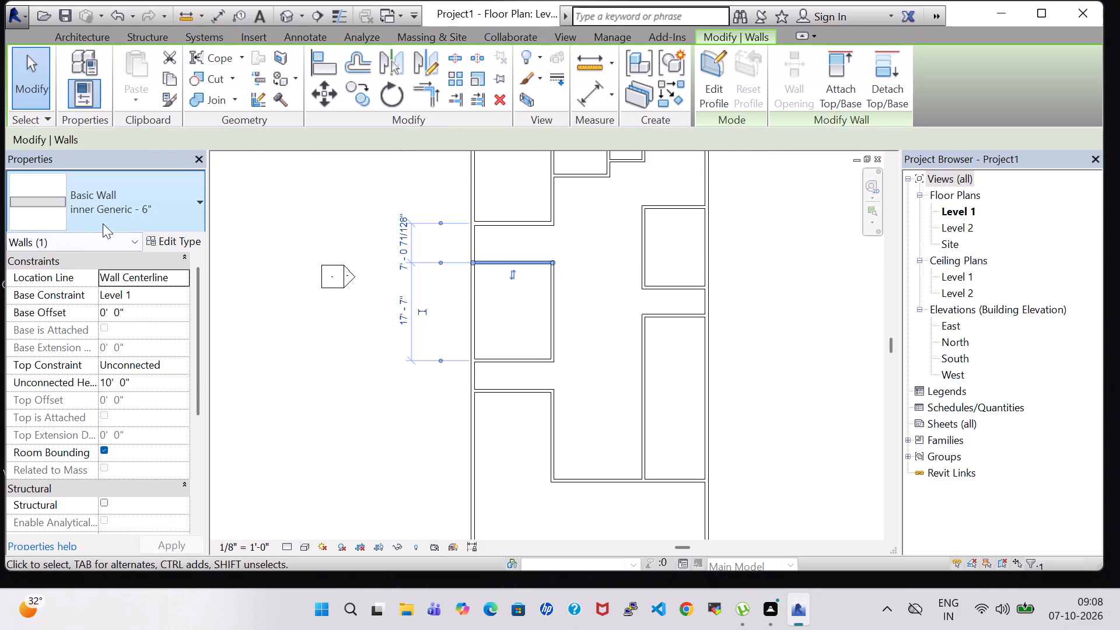
pyautogui.click(145, 213)
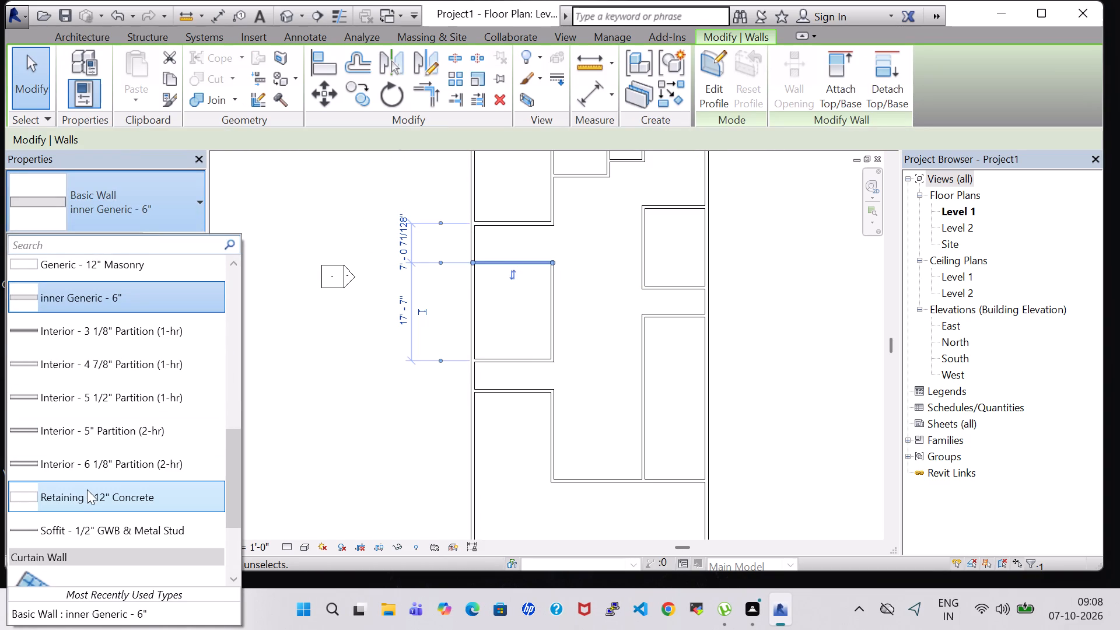
pyautogui.click(128, 297)
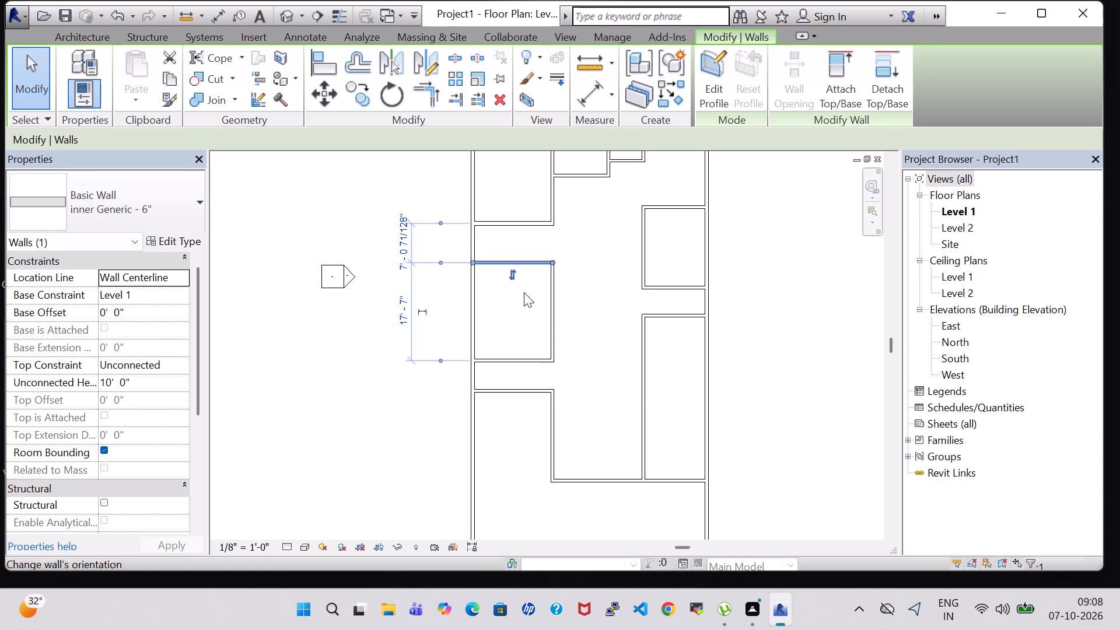
pyautogui.click(555, 311)
pyautogui.click(61, 174)
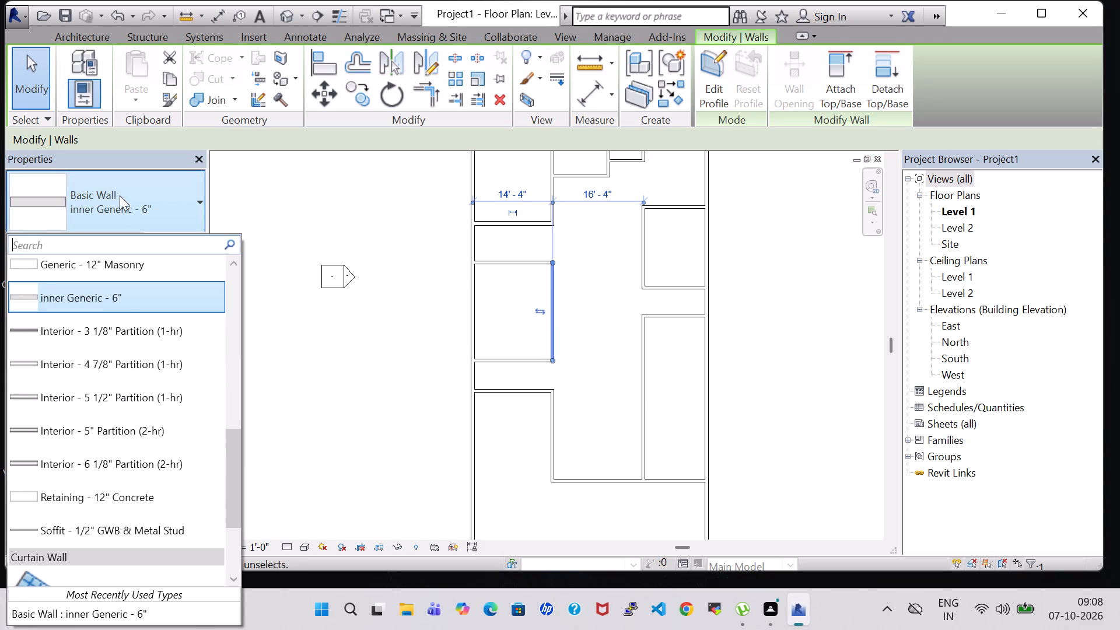
pyautogui.click(101, 295)
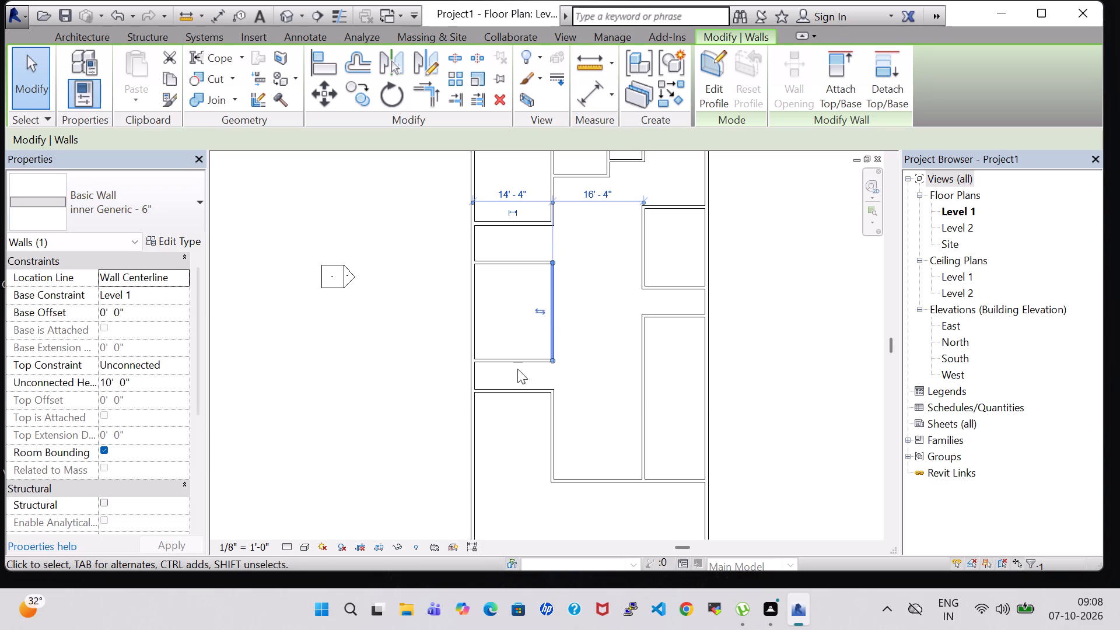
pyautogui.click(509, 360)
pyautogui.click(141, 191)
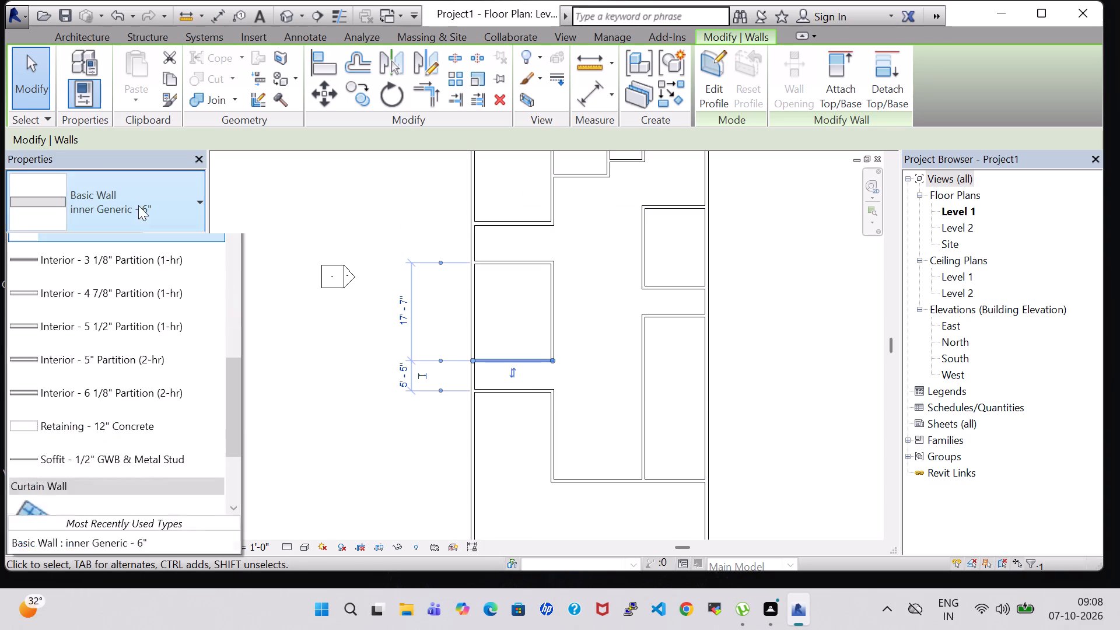
pyautogui.click(80, 307)
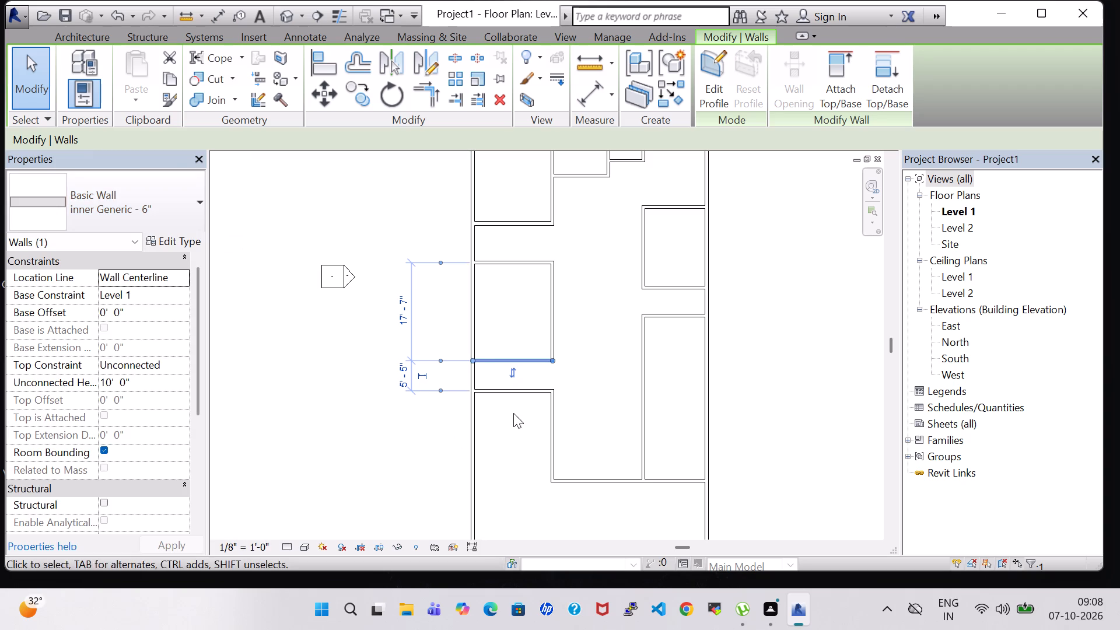
# Assign the inner Generic - 6" type to the southwest space's north and east walls and the long wall running to the outer east wall.
pyautogui.click(520, 395)
pyautogui.click(119, 213)
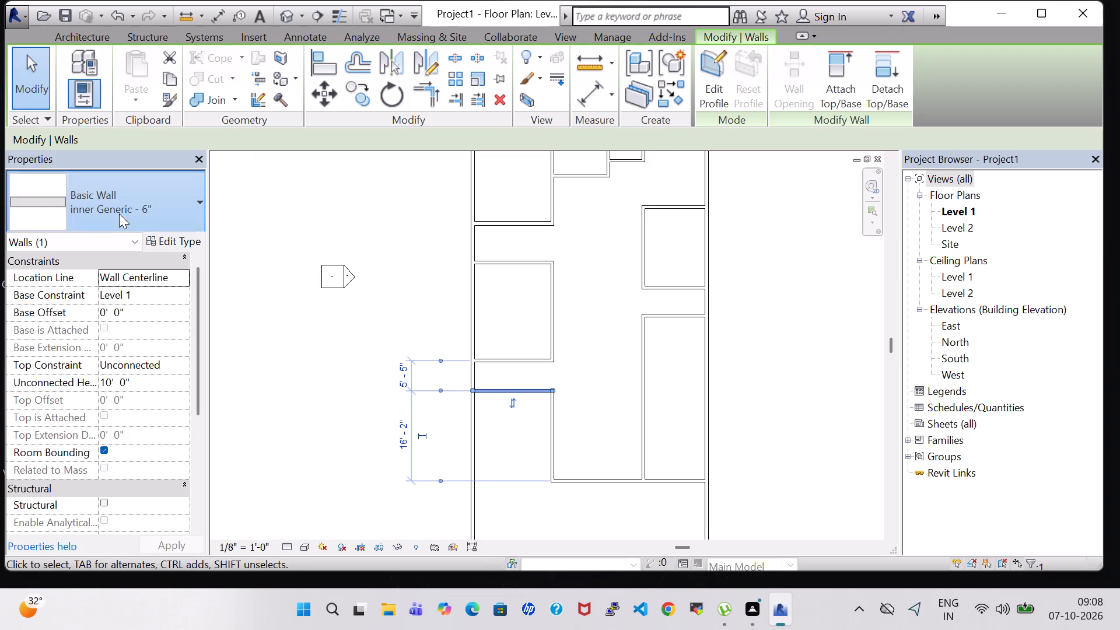
pyautogui.click(76, 298)
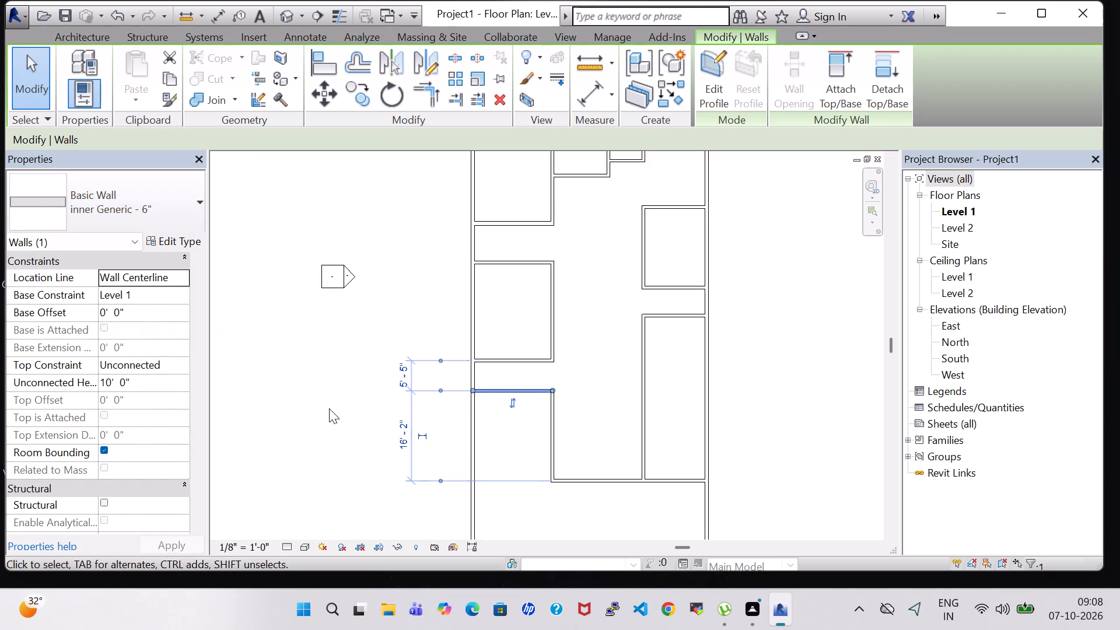
pyautogui.click(559, 432)
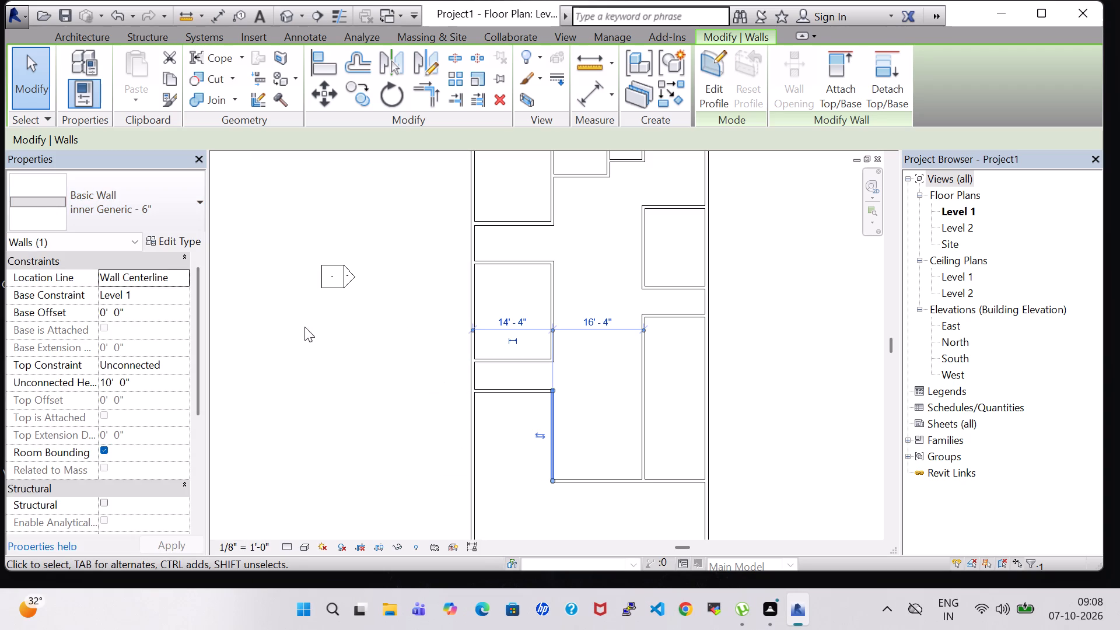
pyautogui.click(124, 209)
pyautogui.click(136, 298)
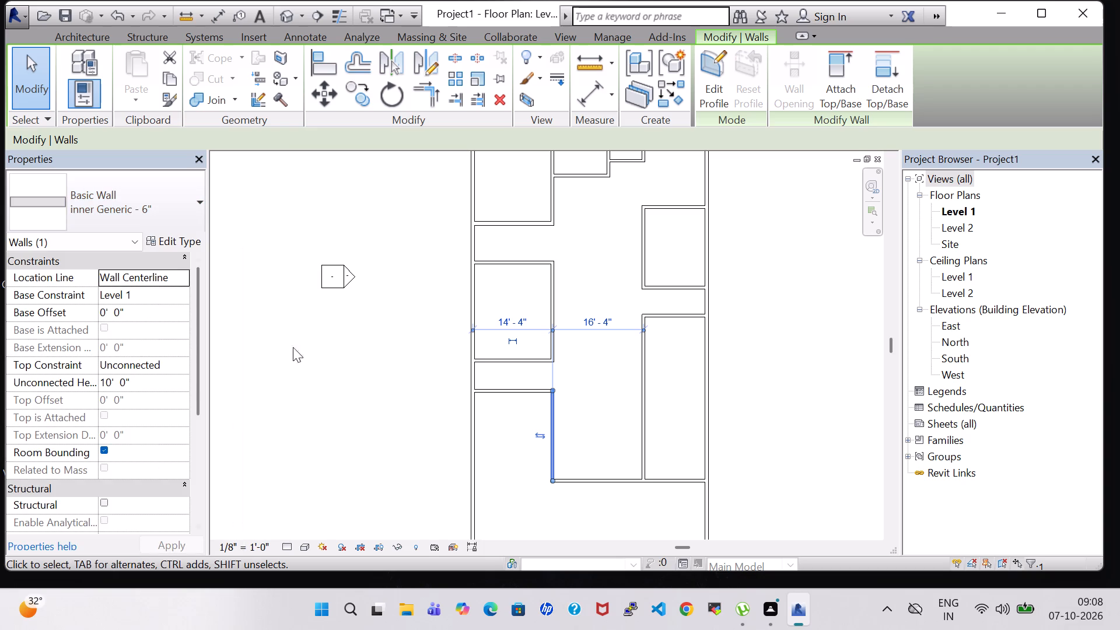
pyautogui.click(605, 485)
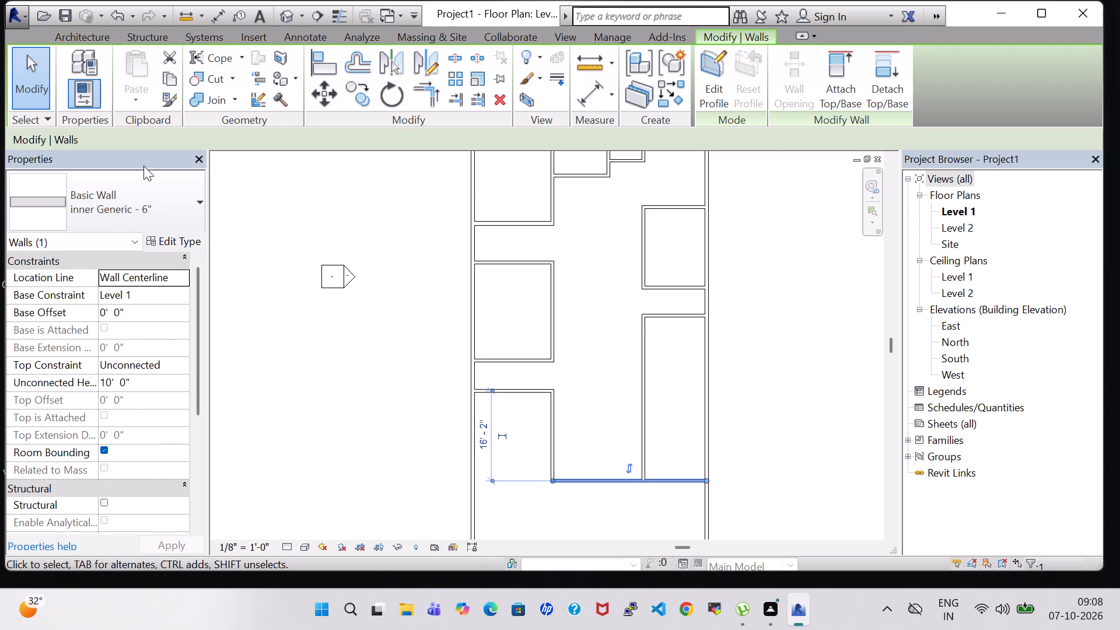
pyautogui.click(145, 186)
pyautogui.click(152, 300)
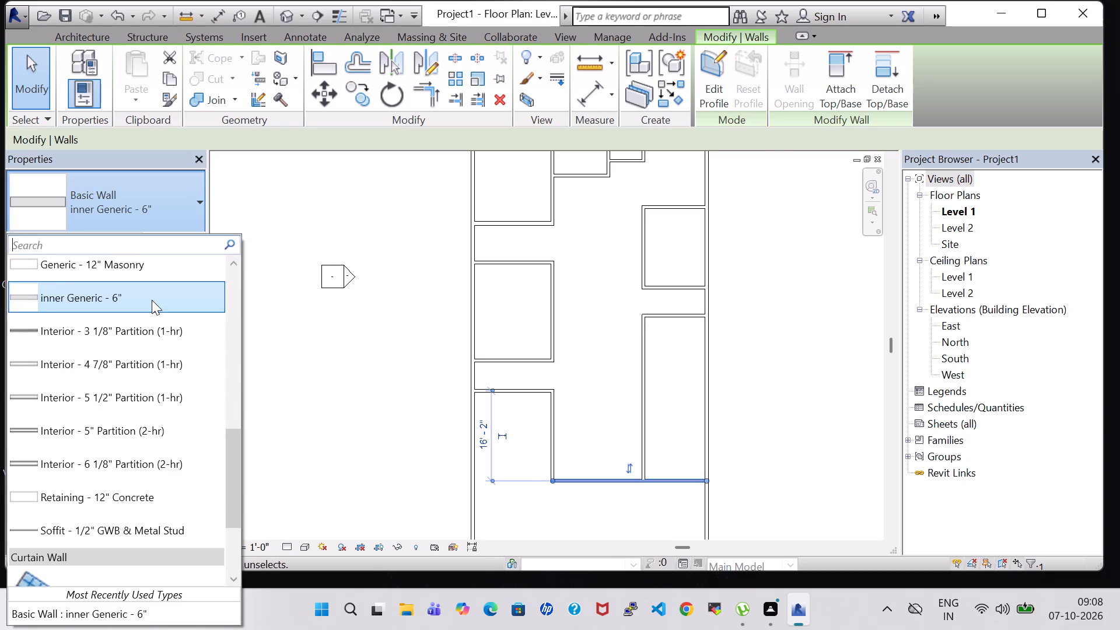
# Assign the inner Generic - 6" type to the south wall of the west room just north of the 17' 7" long room.
pyautogui.click(647, 381)
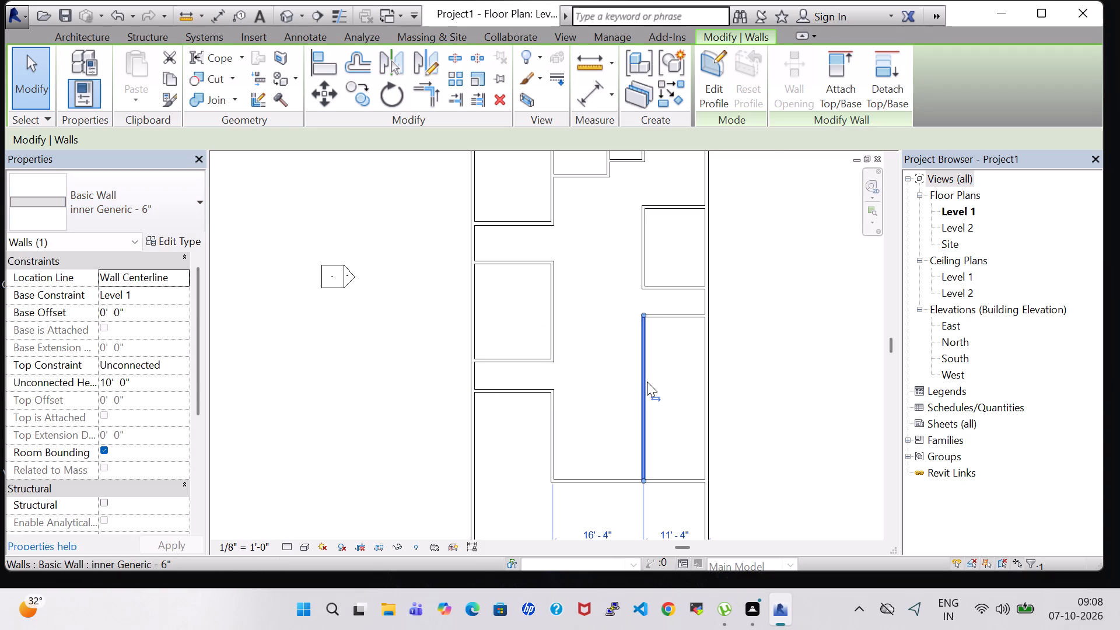
pyautogui.click(521, 223)
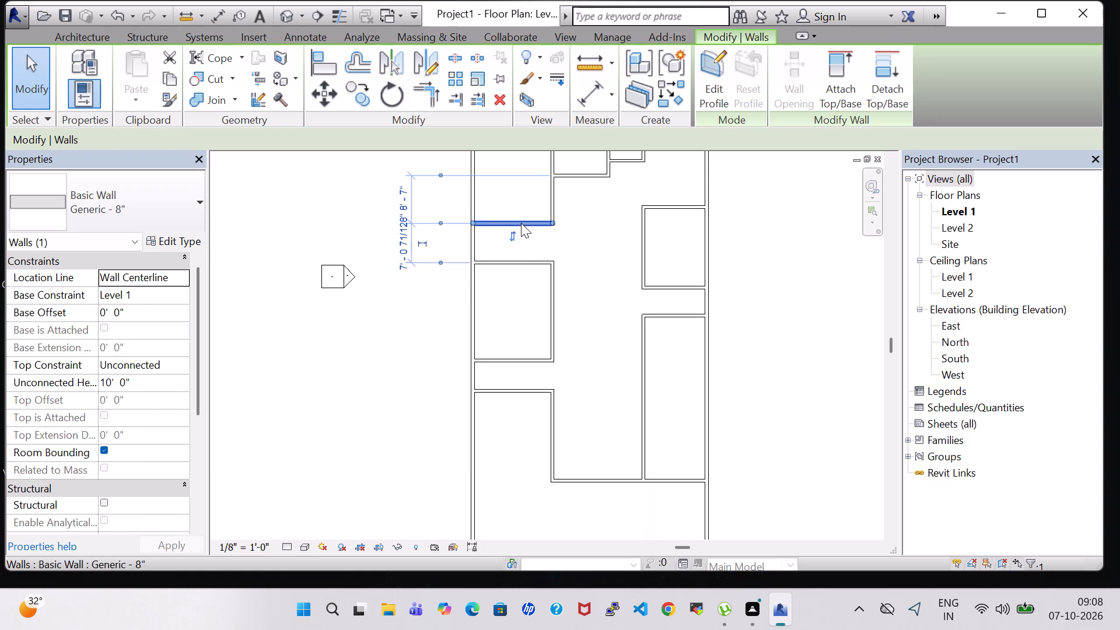
pyautogui.click(146, 215)
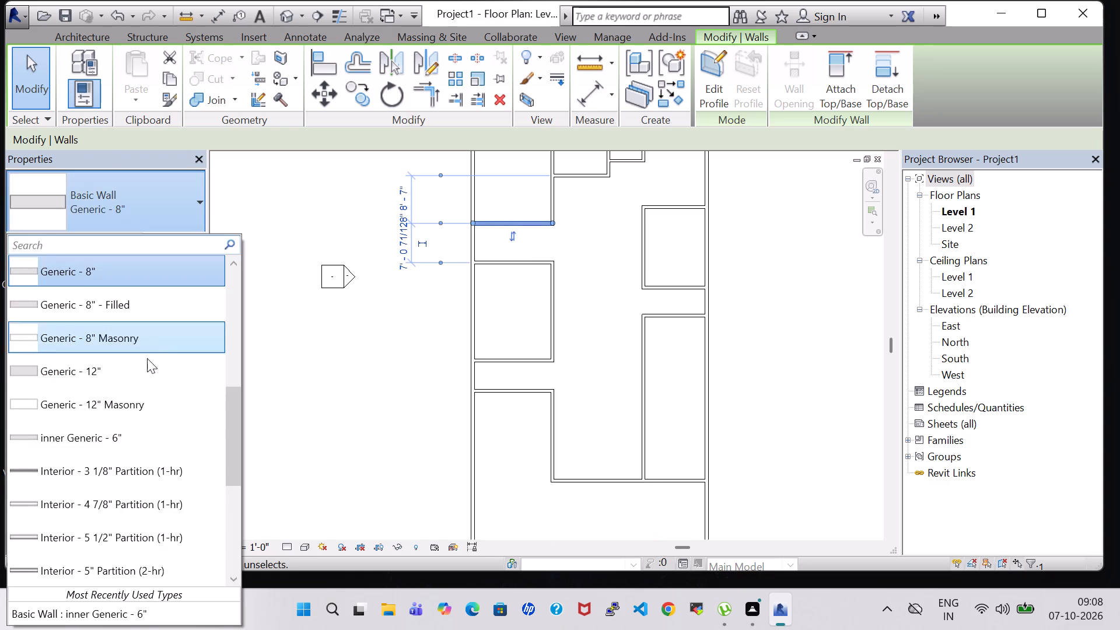
pyautogui.click(157, 441)
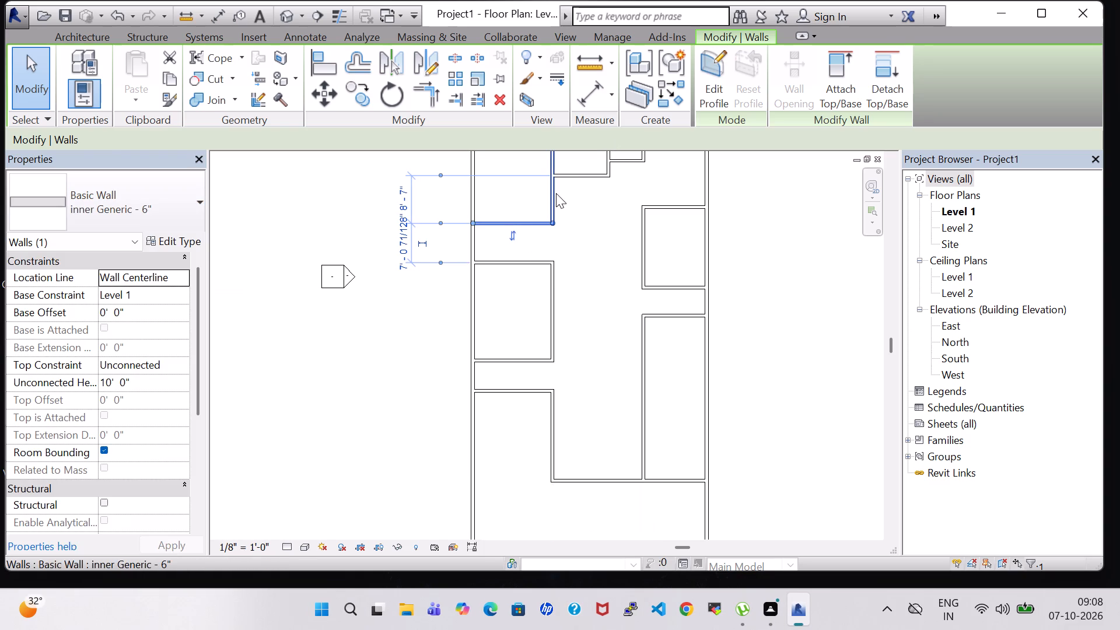
pyautogui.click(556, 193)
pyautogui.click(582, 349)
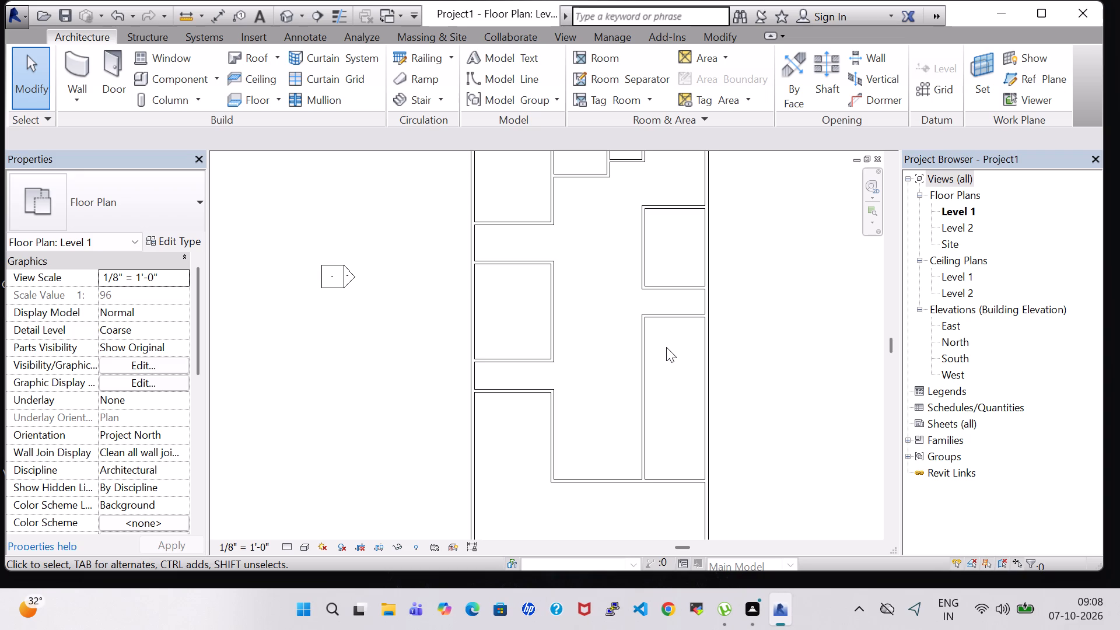
# Split the outer west wall just south of the southwest space's north wall, and the outer south wall about 15' 3" west of the long north-south interior wall.
pyautogui.moveTo(761, 356); pyautogui.dragTo(796, 246, button='middle')
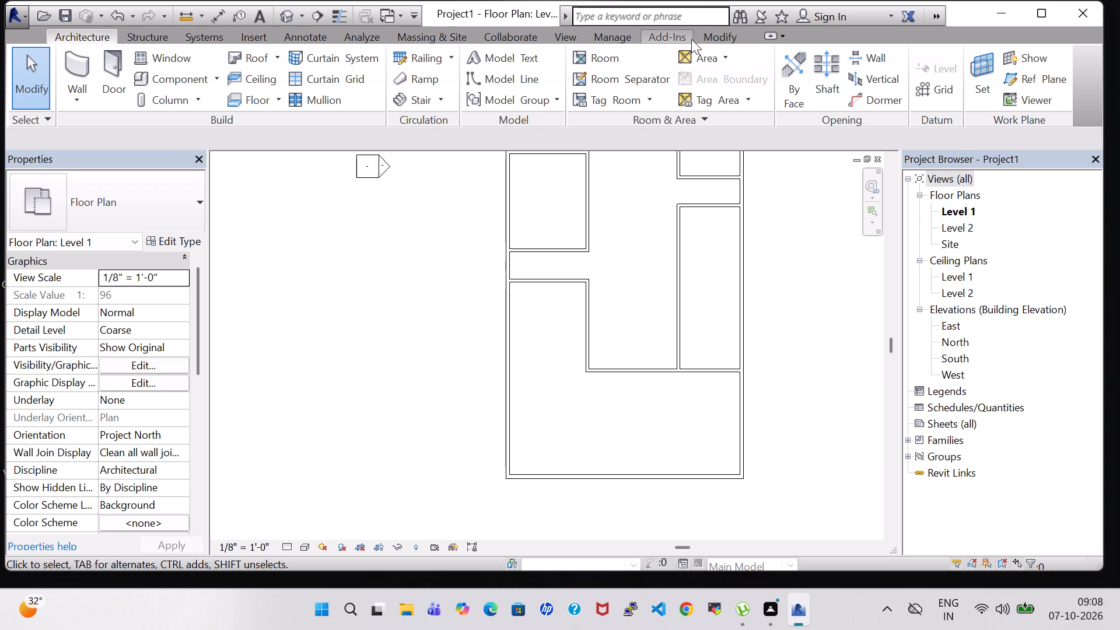
pyautogui.click(628, 75)
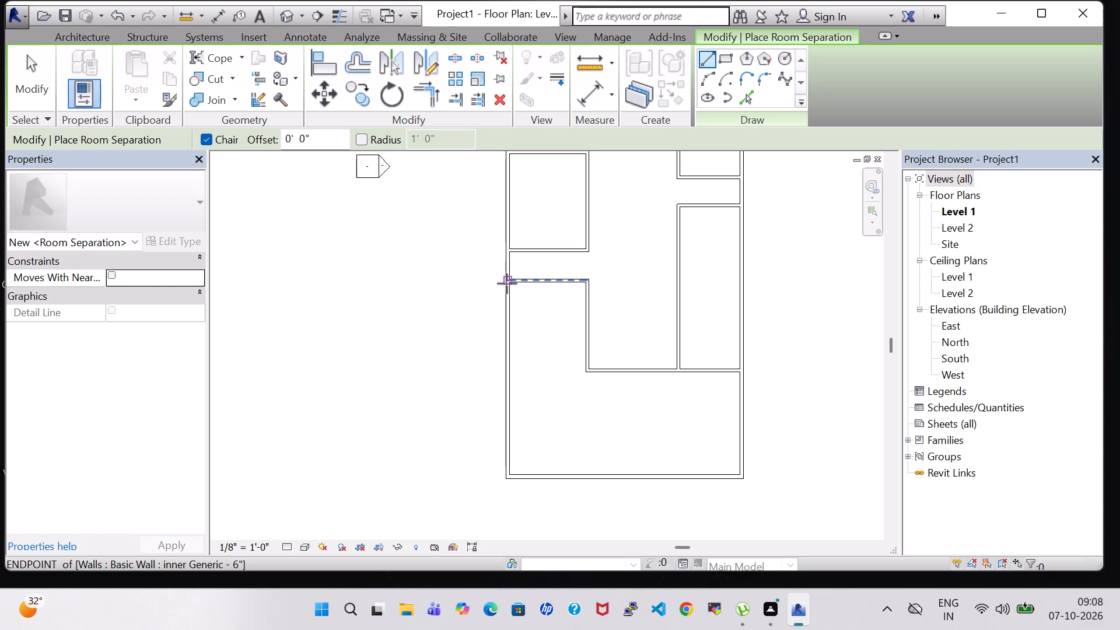
pyautogui.press('Escape')
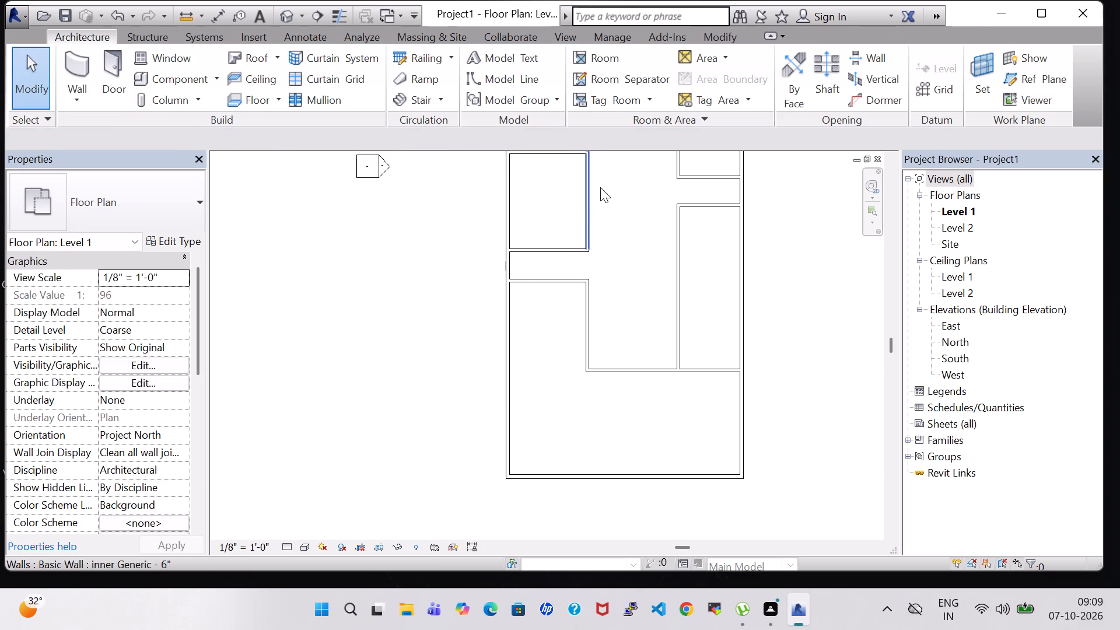
pyautogui.click(733, 32)
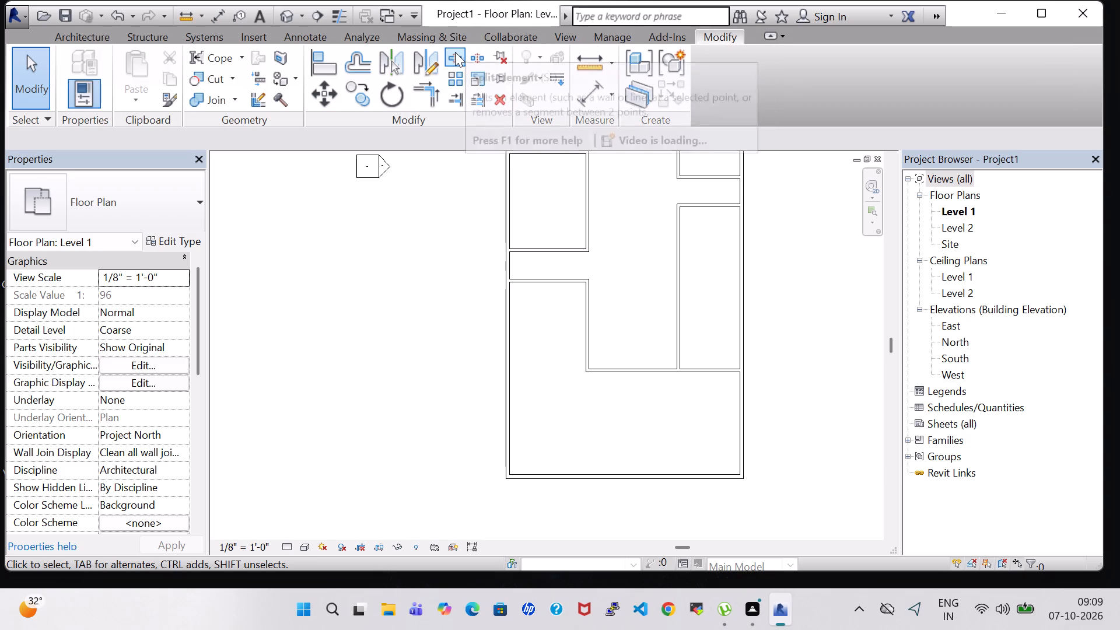
pyautogui.click(455, 52)
pyautogui.scroll(1, 535, 292)
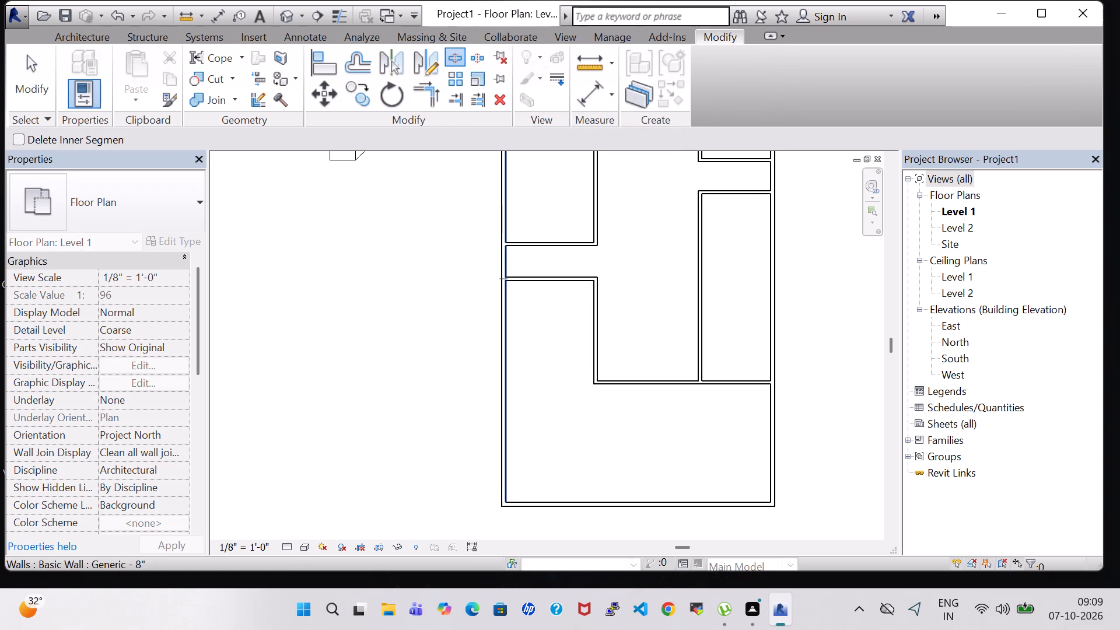
pyautogui.scroll(7, 502, 285)
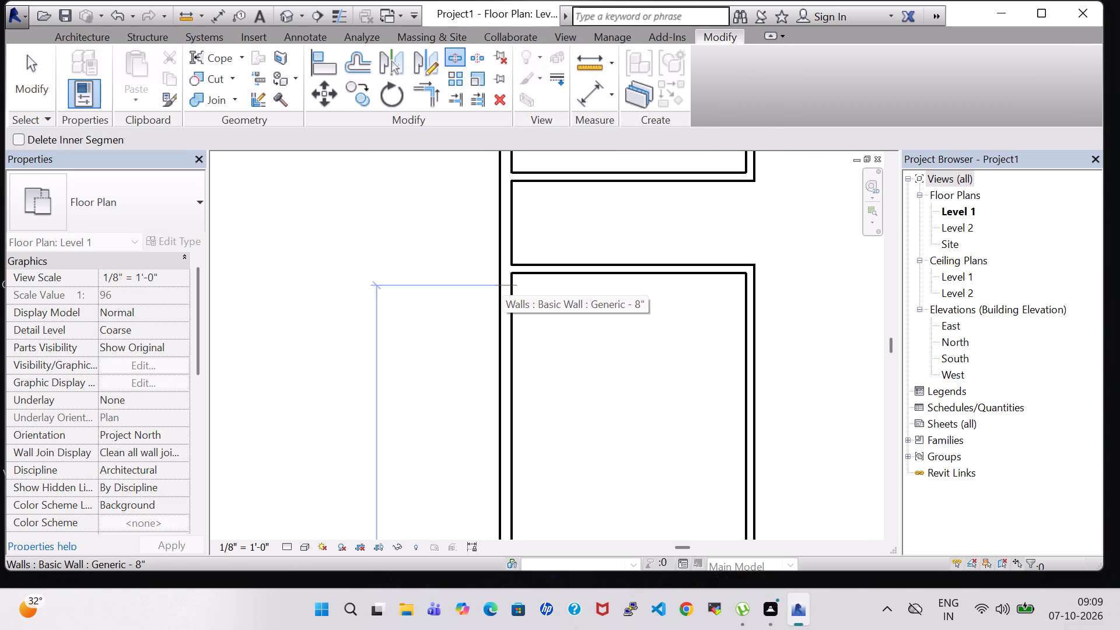
pyautogui.click(512, 282)
pyautogui.scroll(-3, 512, 282)
pyautogui.moveTo(542, 391); pyautogui.dragTo(544, 246, button='middle')
pyautogui.scroll(-3, 544, 246)
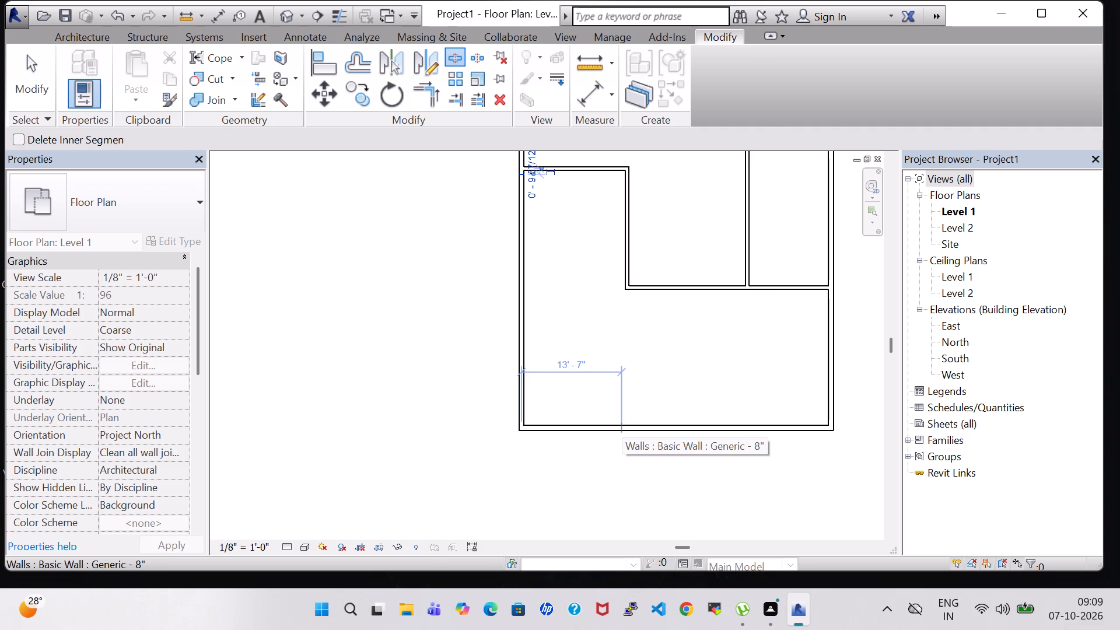
pyautogui.click(635, 426)
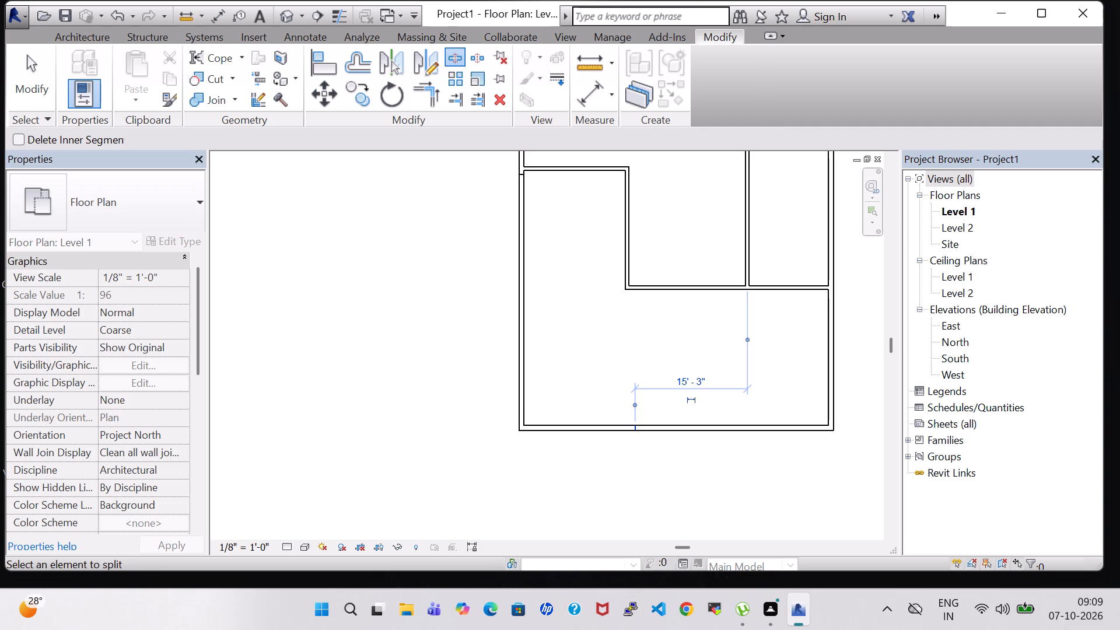
pyautogui.press('Escape')
pyautogui.press('Escape')
# Delete both pieces of the outer south wall and the split-off southern piece of the outer west wall.
pyautogui.click(615, 429)
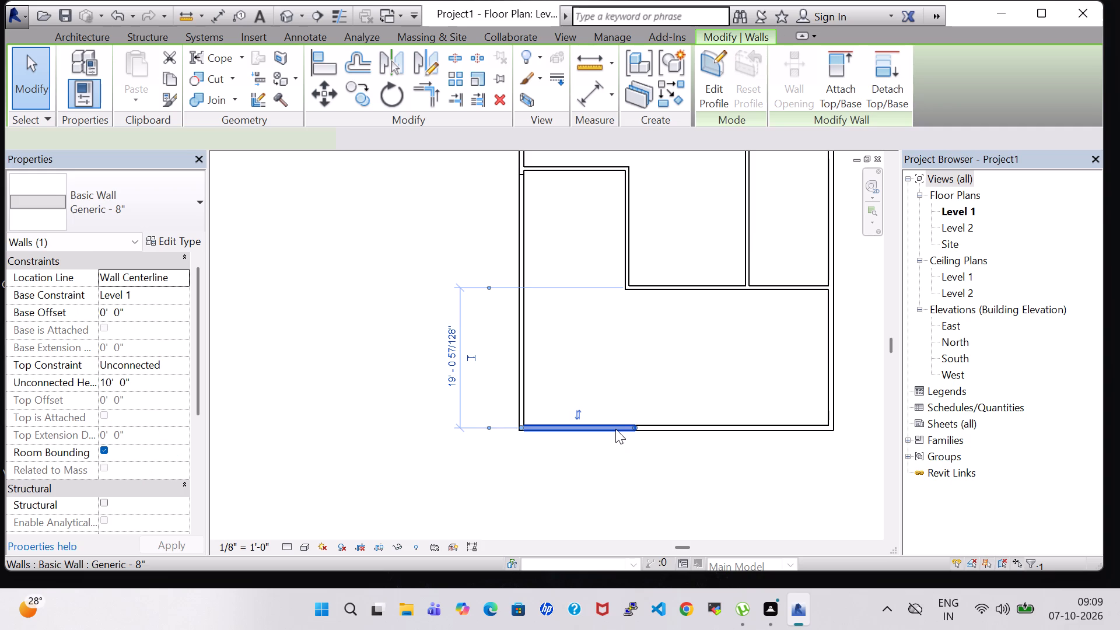
pyautogui.press('Delete')
pyautogui.click(530, 323)
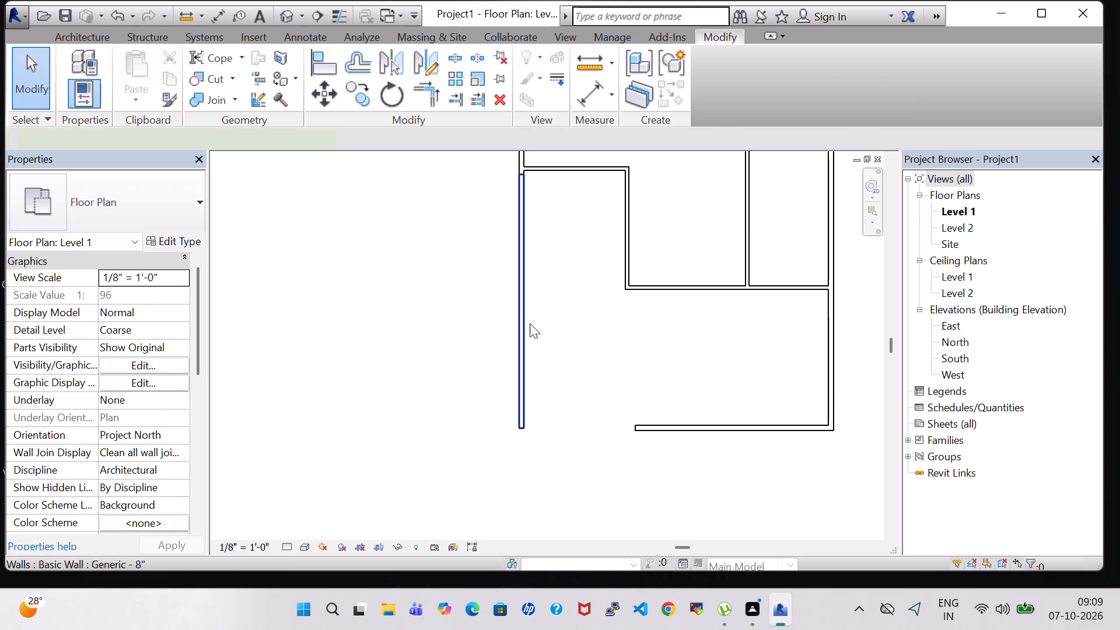
pyautogui.press('Delete')
pyautogui.click(733, 420)
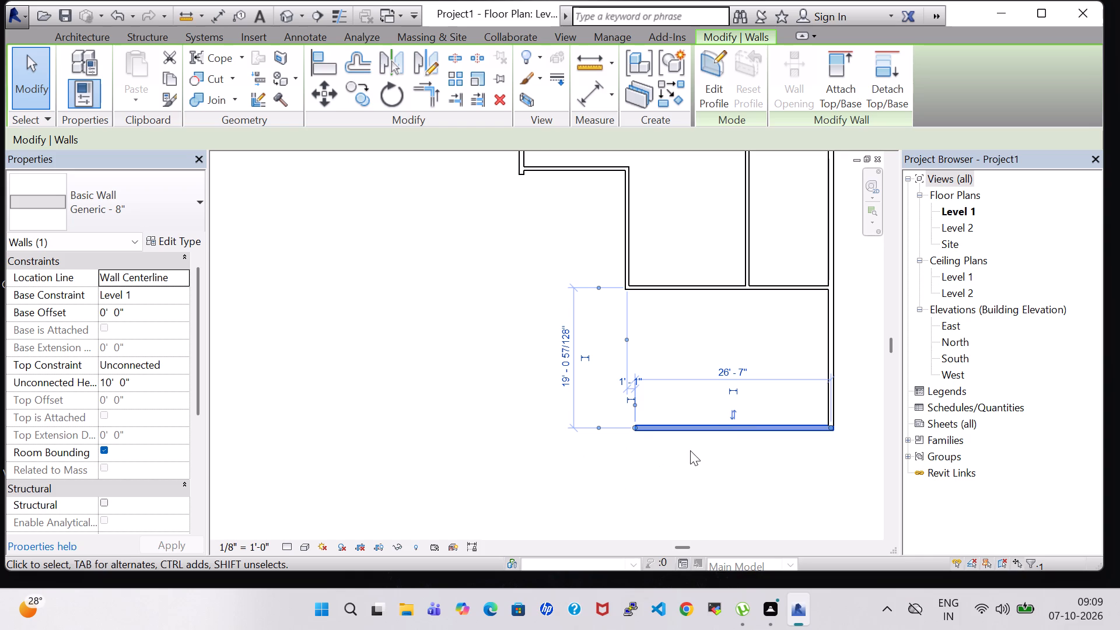
pyautogui.press('Delete')
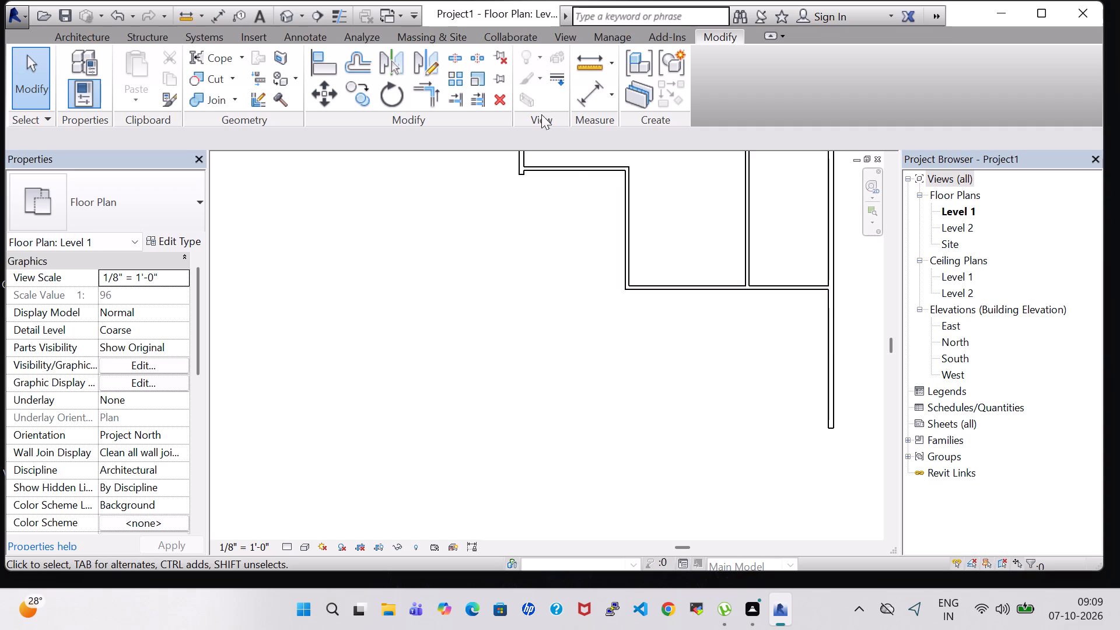
# Split the outer east wall where the southernmost interior wall meets it and delete the piece south of that junction.
pyautogui.click(456, 54)
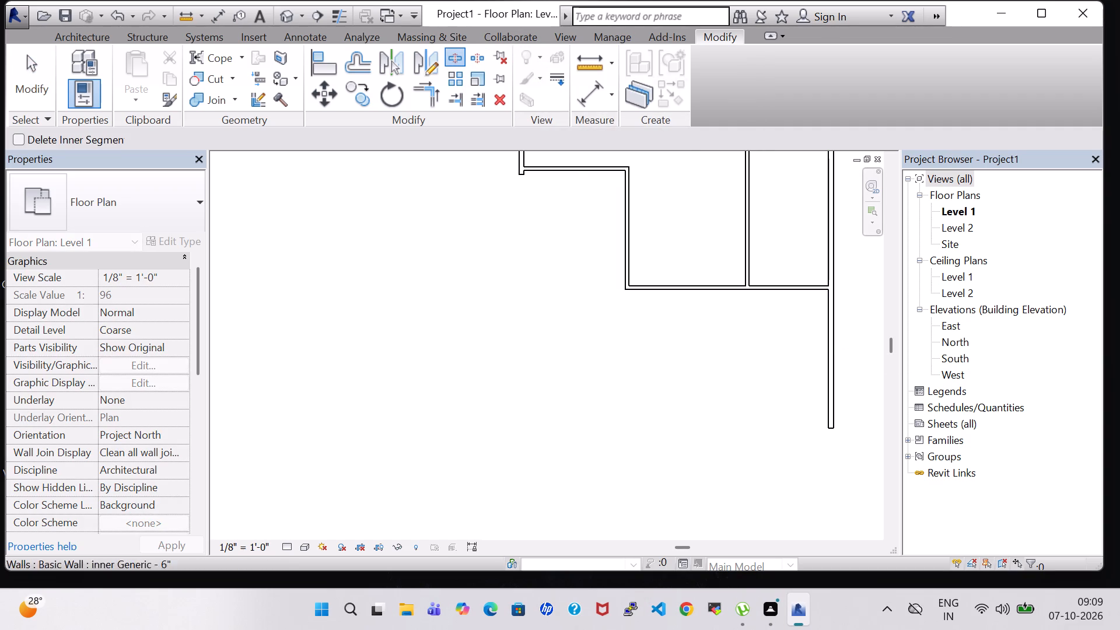
pyautogui.click(834, 290)
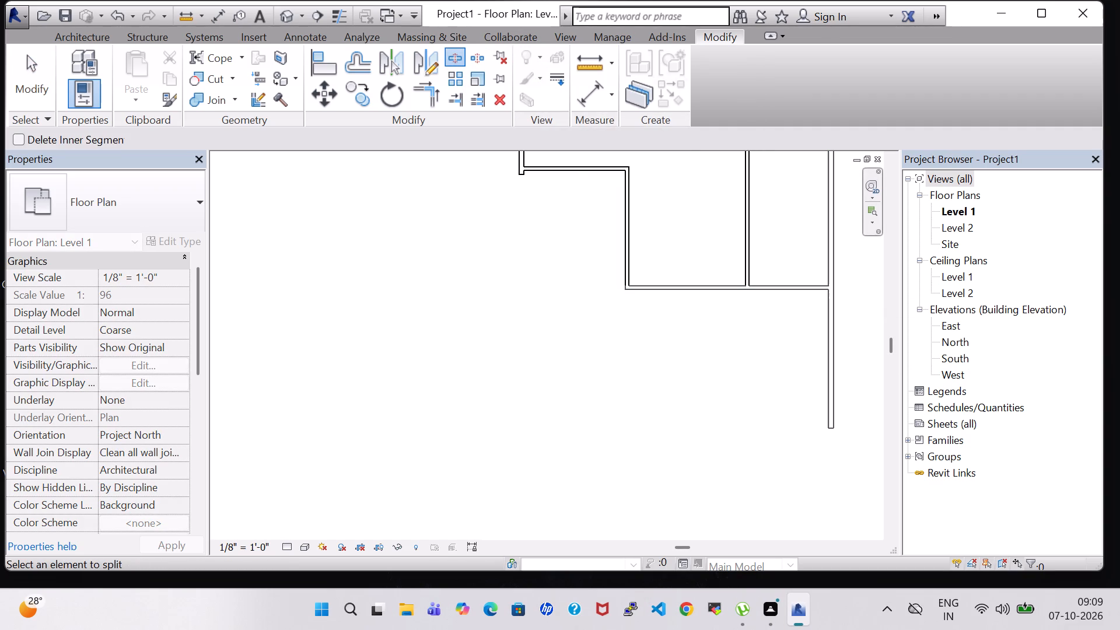
pyautogui.click(826, 293)
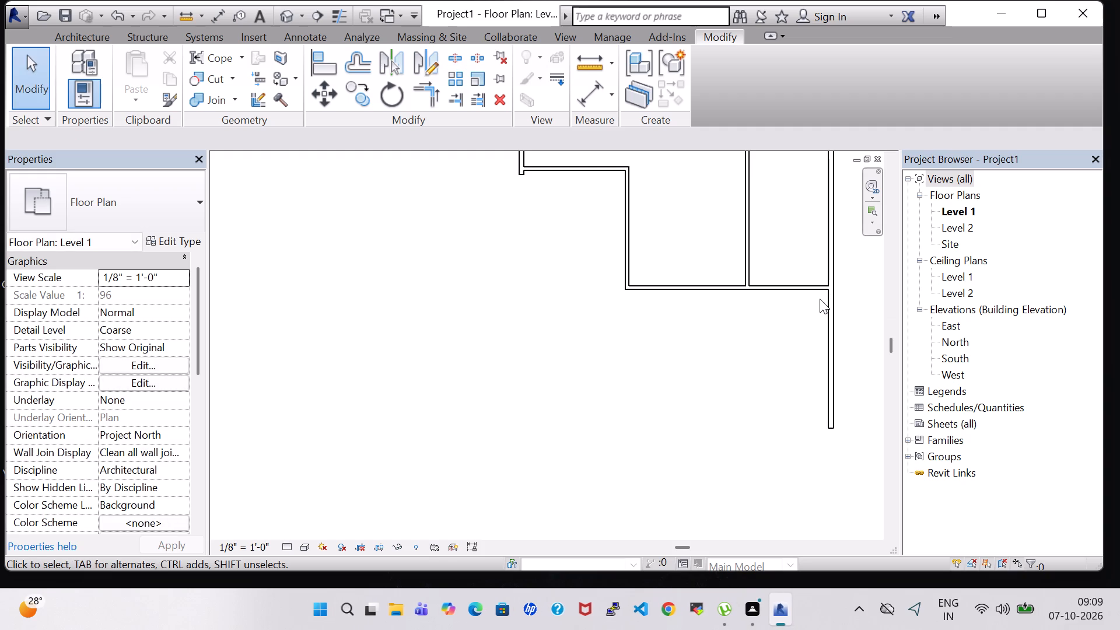
pyautogui.press('Delete')
pyautogui.click(828, 315)
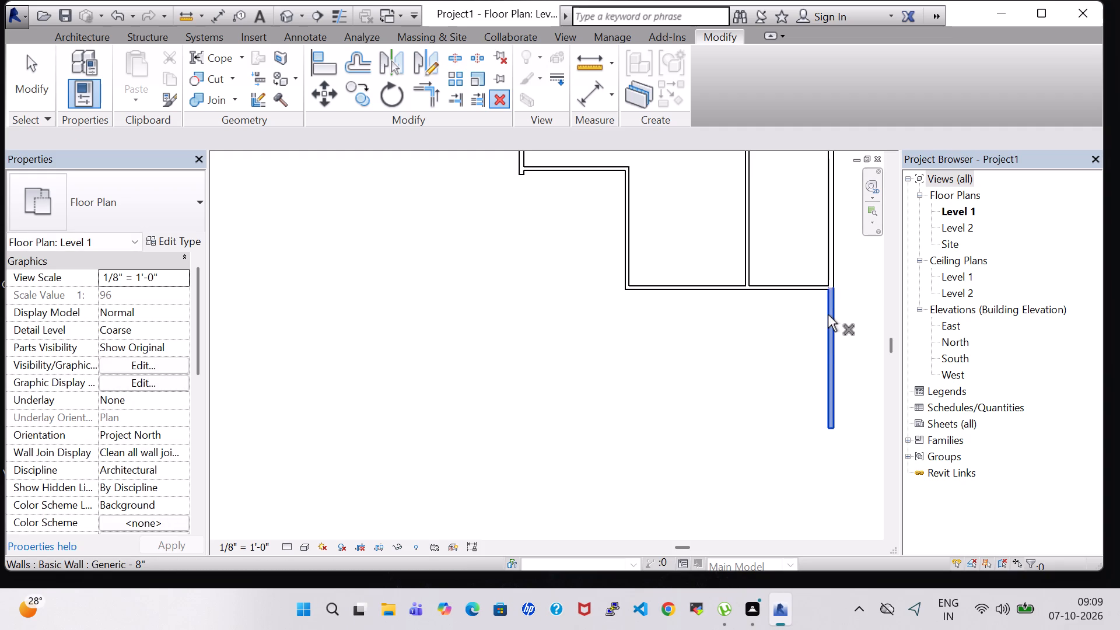
pyautogui.press('Delete')
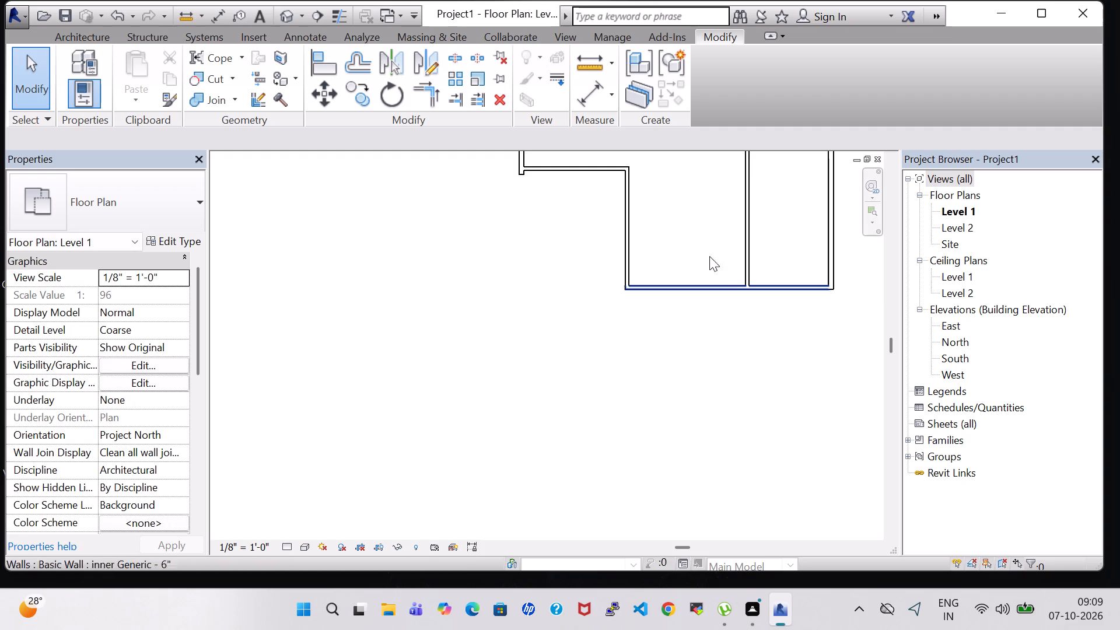
# Draw inner Generic - 6" walls from 6' 6" east of the southernmost wall's west end: 14' 3" south, 21' 2" east, and north to the outer east wall.
pyautogui.click(78, 41)
pyautogui.click(79, 62)
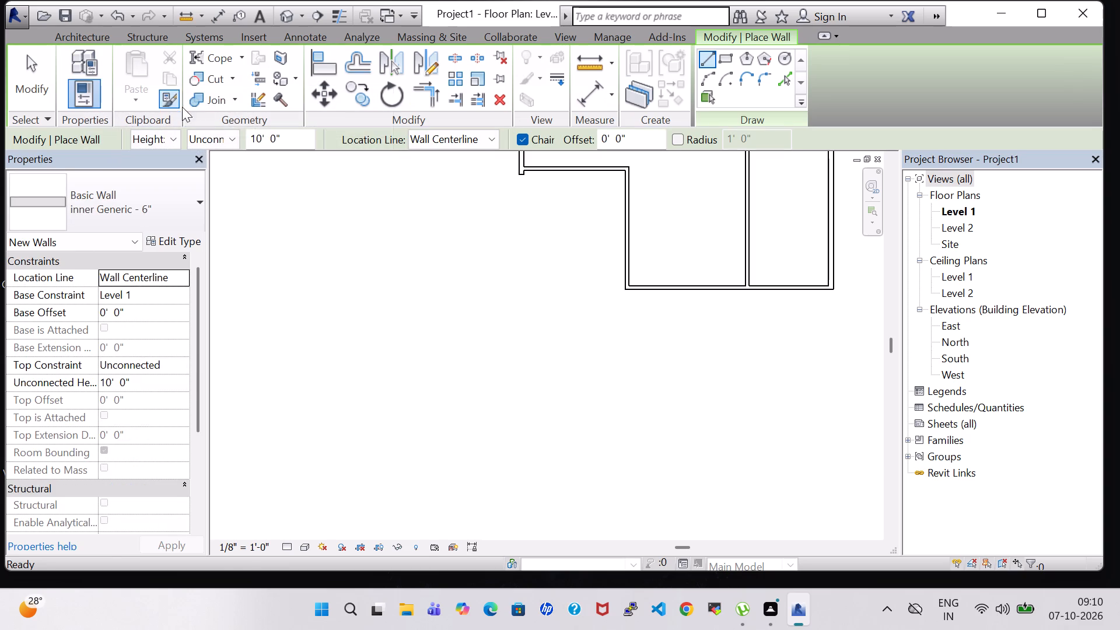
pyautogui.click(675, 290)
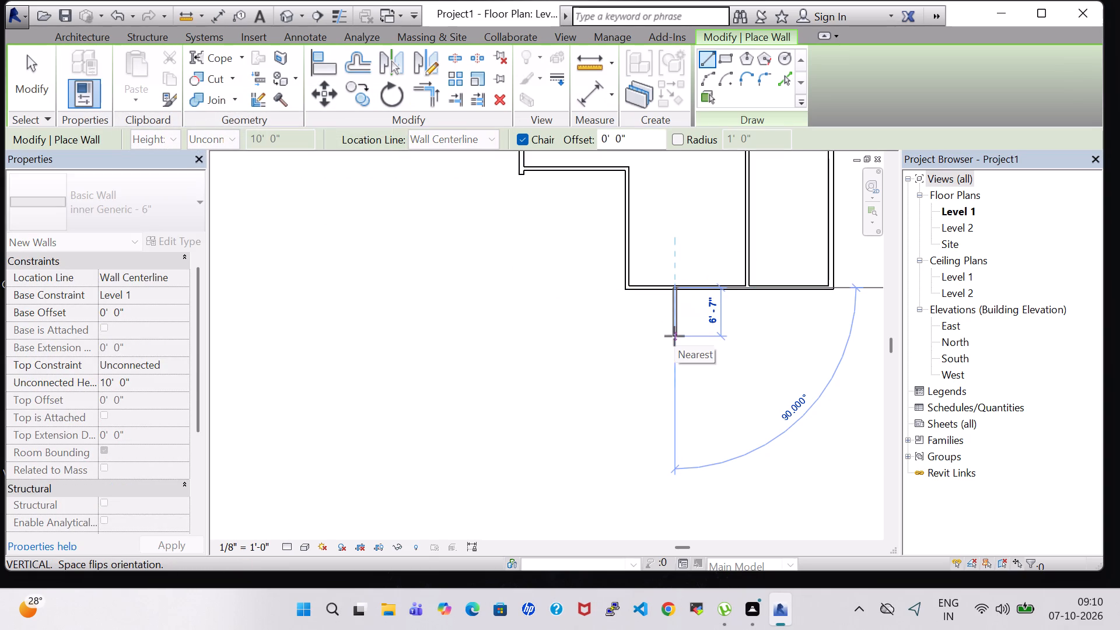
pyautogui.click(682, 393)
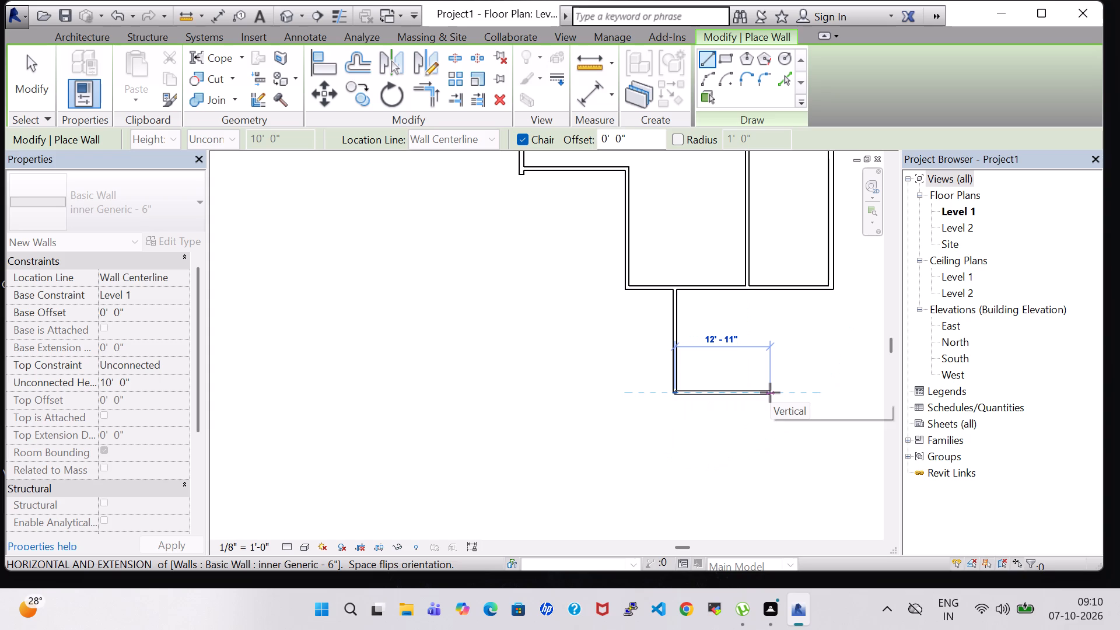
pyautogui.click(825, 397)
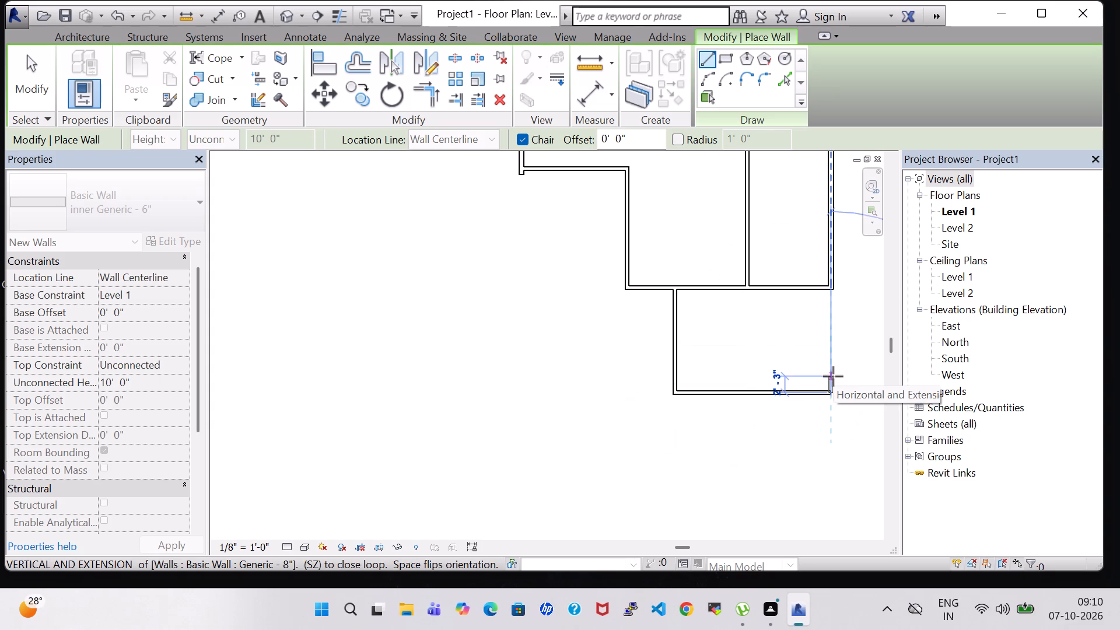
pyautogui.click(832, 287)
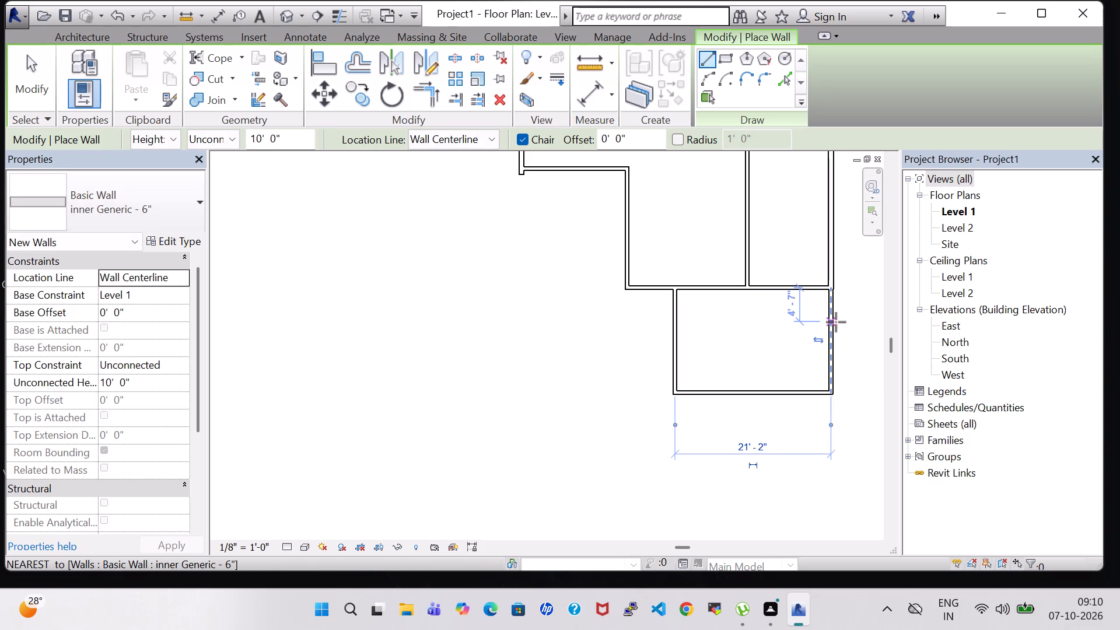
pyautogui.press('Escape')
pyautogui.press('Escape')
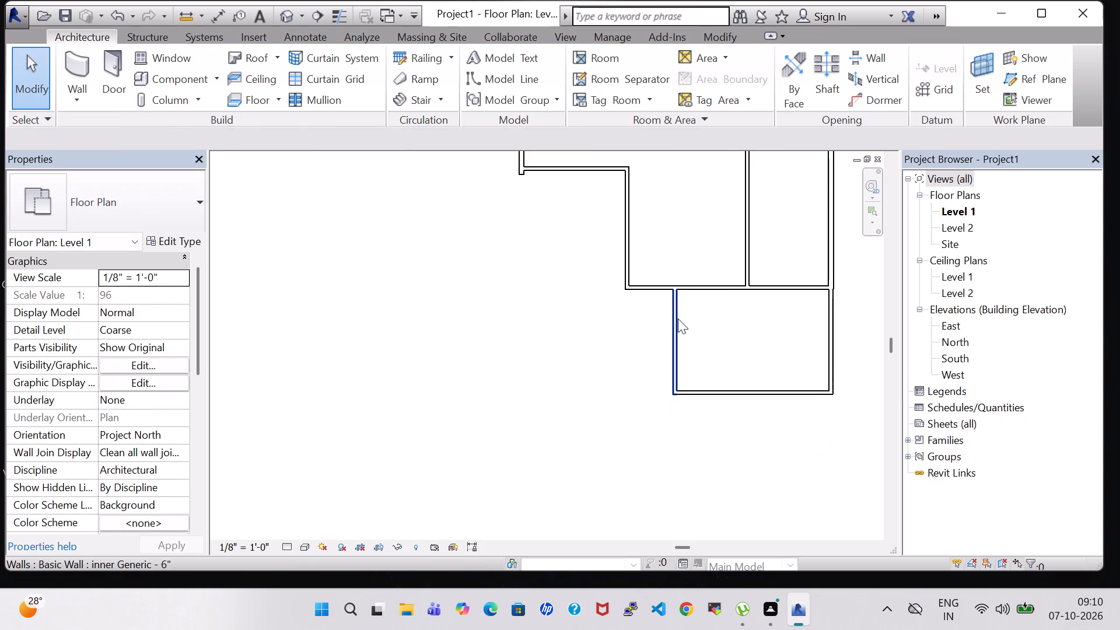
# Assign the Generic - 8" type to the west wall of the new 21' 2" by 14' 3" south room.
pyautogui.click(678, 318)
pyautogui.click(153, 205)
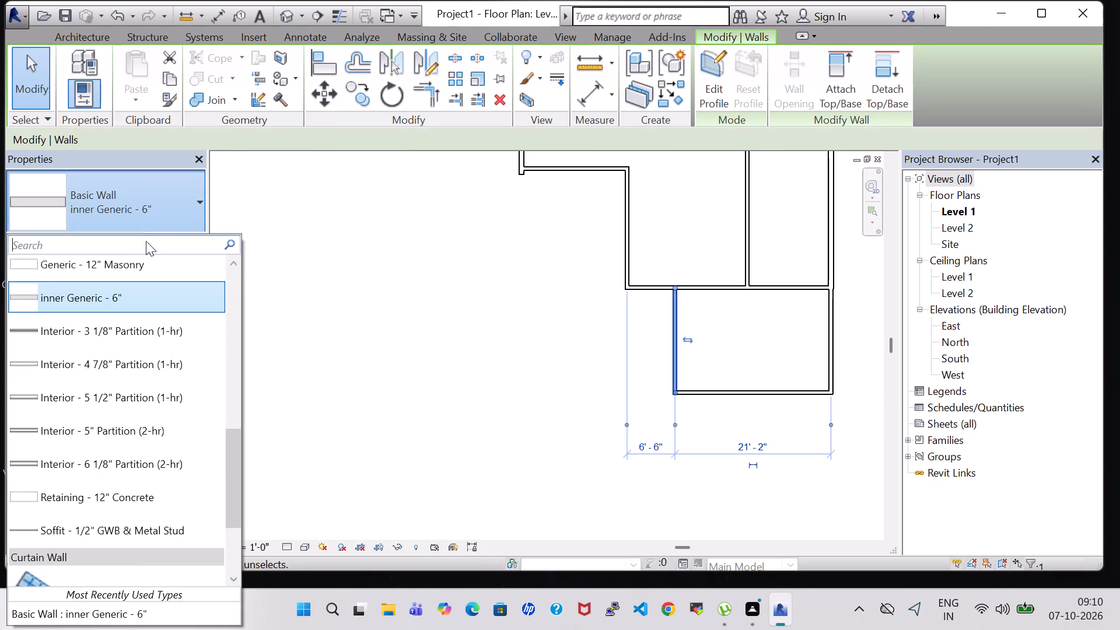
pyautogui.scroll(-1, 106, 457)
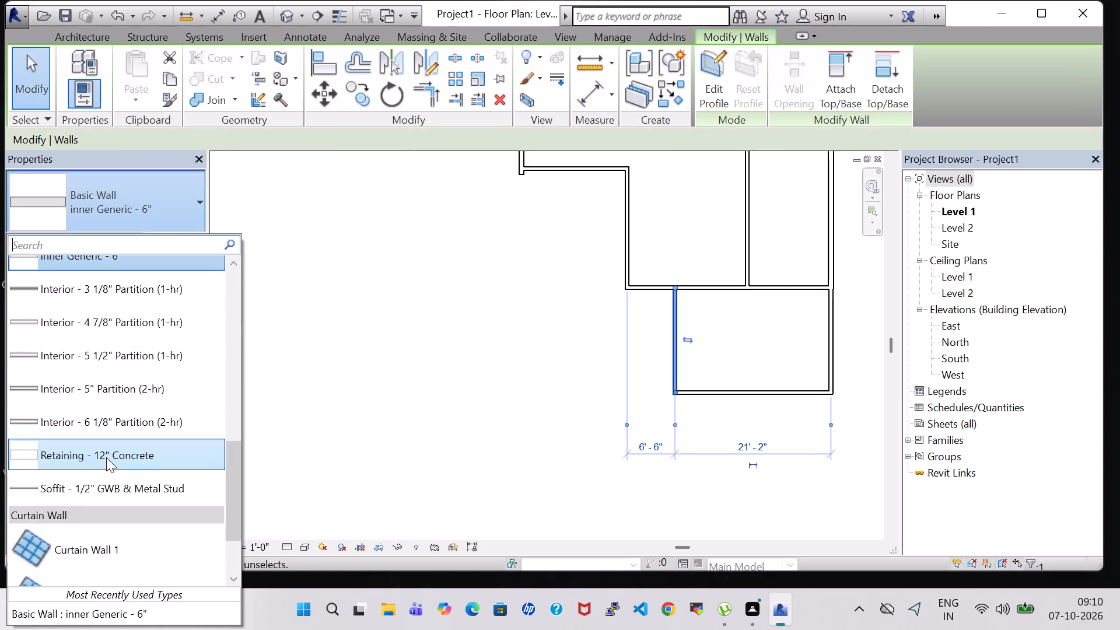
pyautogui.scroll(-2, 106, 457)
pyautogui.scroll(6, 106, 457)
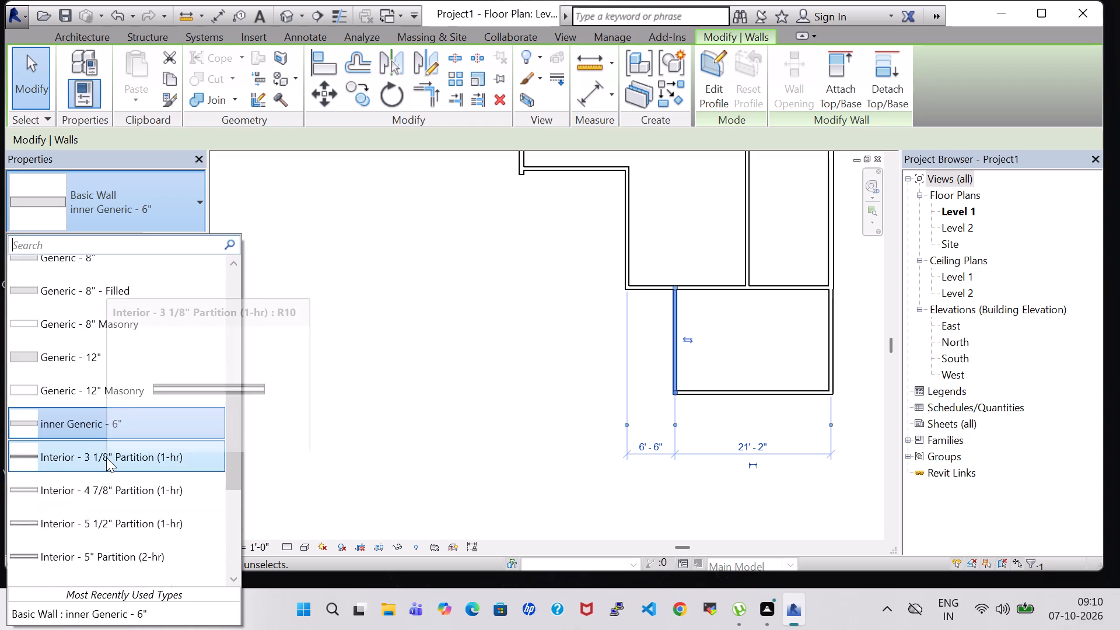
pyautogui.scroll(4, 106, 457)
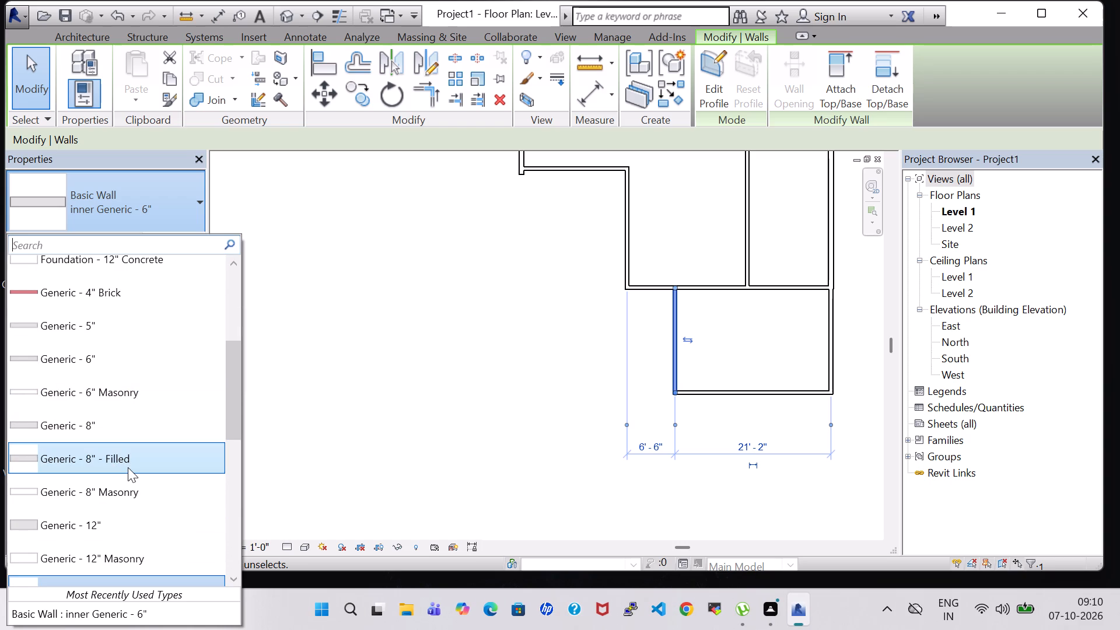
pyautogui.scroll(10, 86, 387)
pyautogui.scroll(-1, 86, 387)
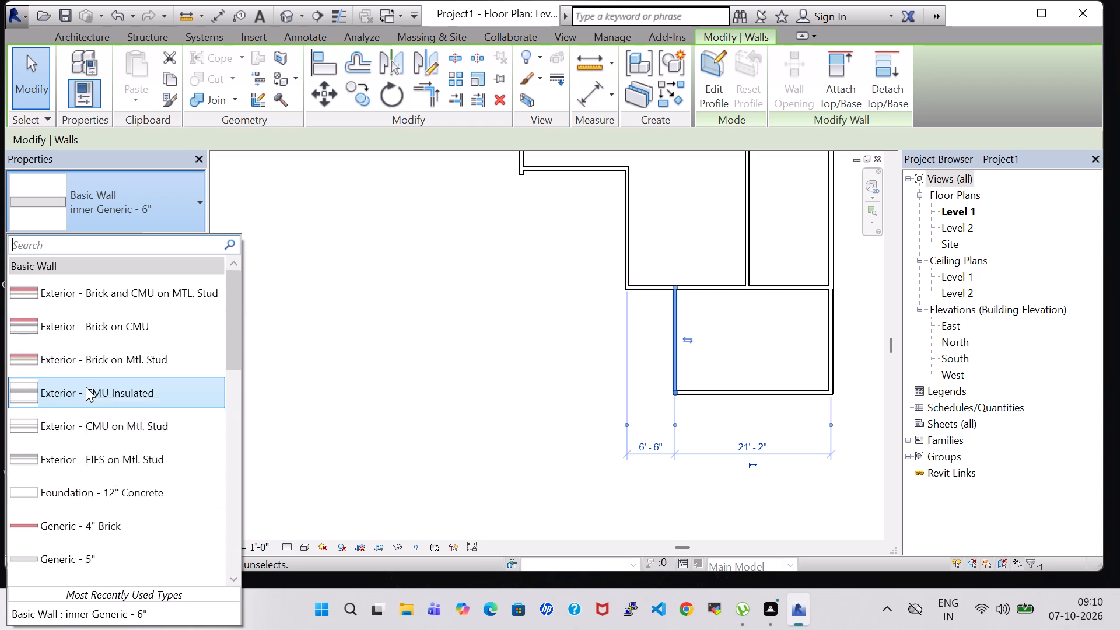
pyautogui.scroll(-4, 86, 387)
pyautogui.click(108, 458)
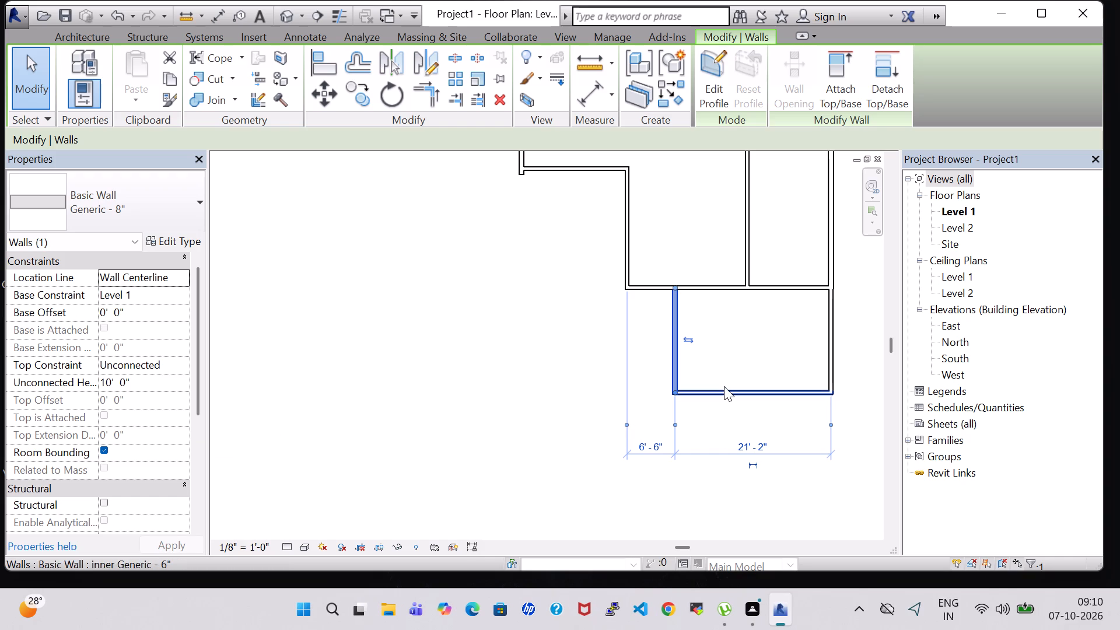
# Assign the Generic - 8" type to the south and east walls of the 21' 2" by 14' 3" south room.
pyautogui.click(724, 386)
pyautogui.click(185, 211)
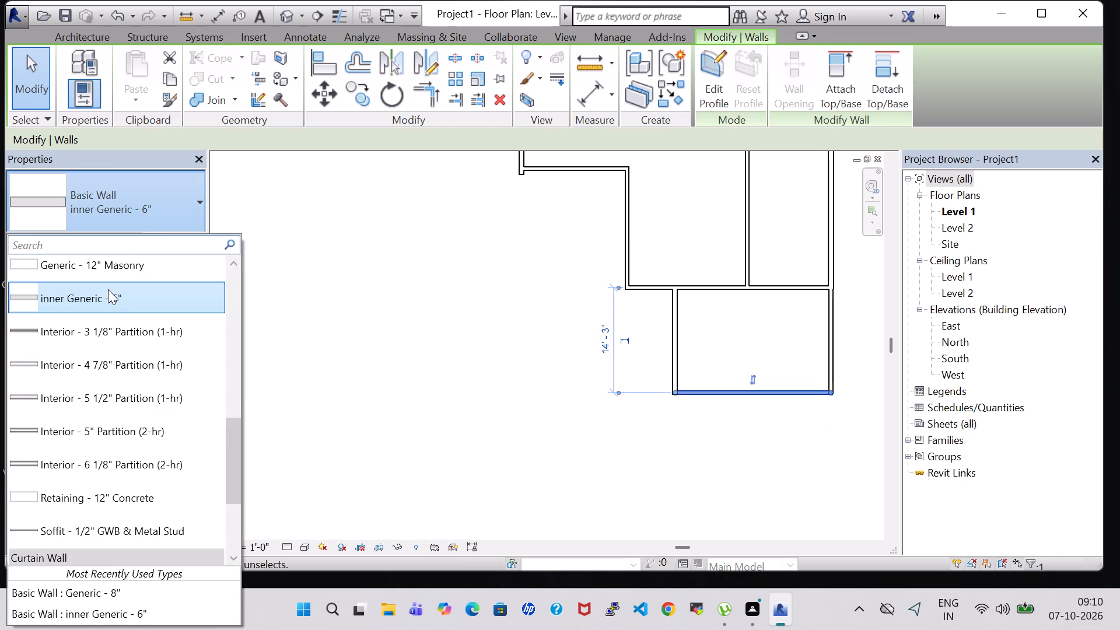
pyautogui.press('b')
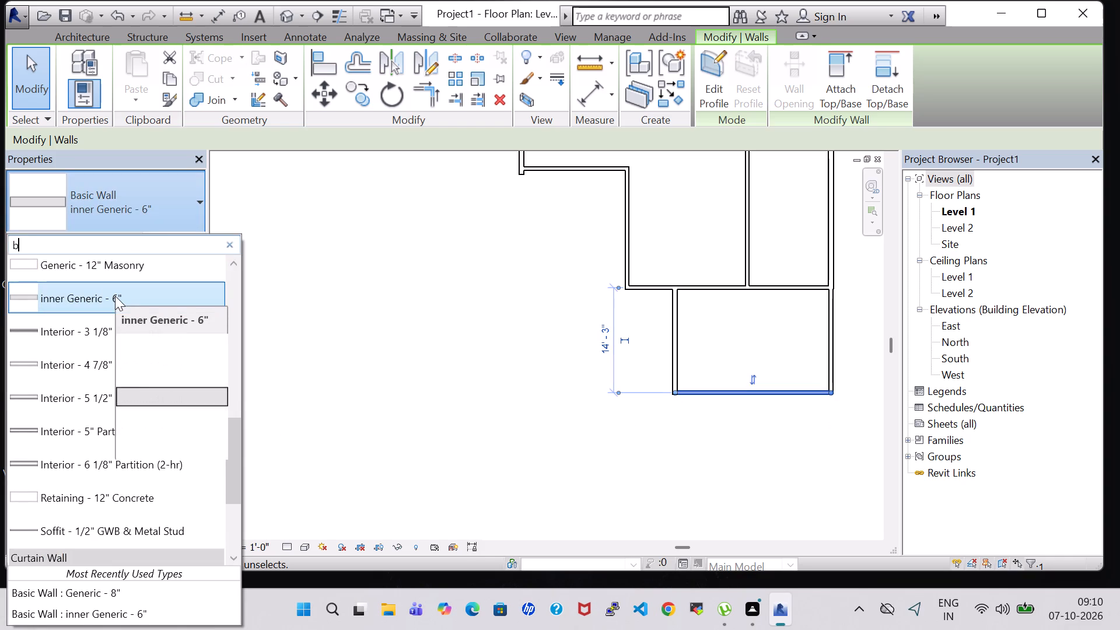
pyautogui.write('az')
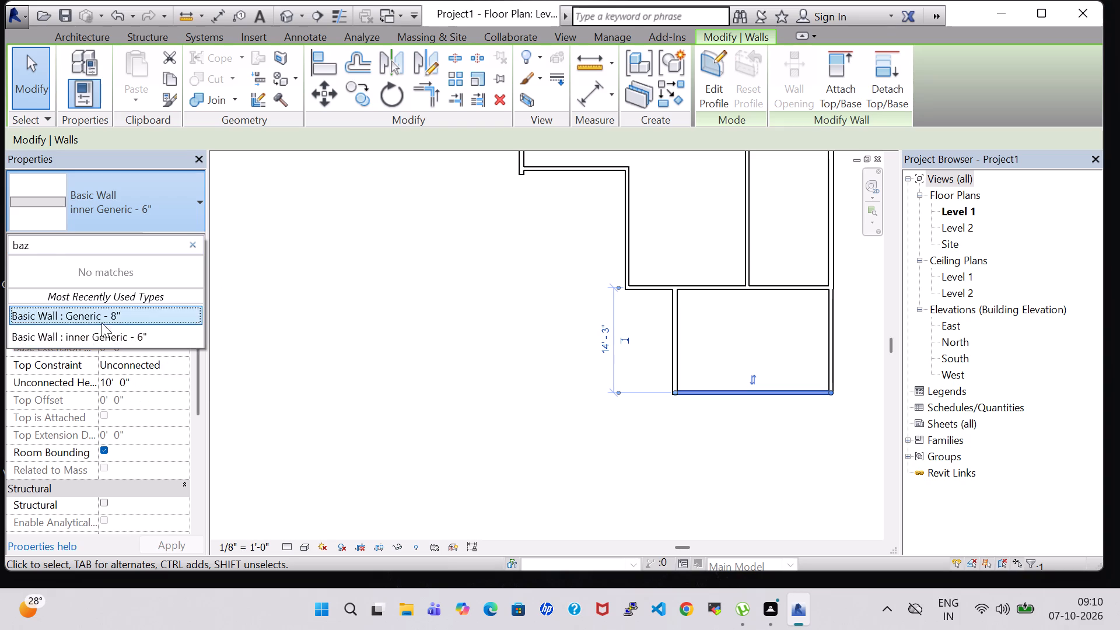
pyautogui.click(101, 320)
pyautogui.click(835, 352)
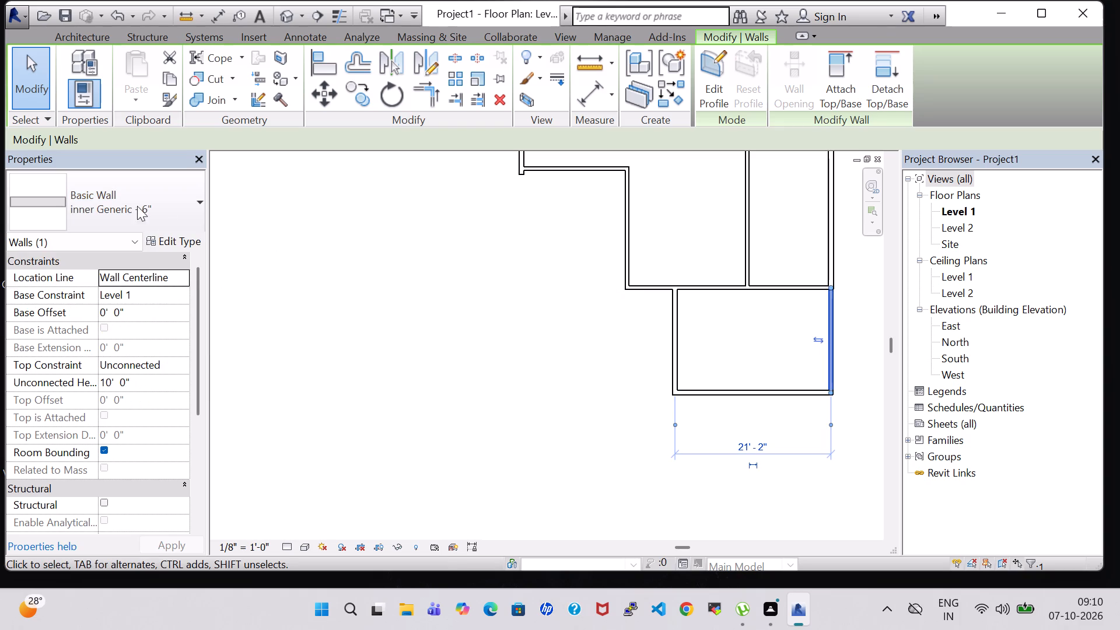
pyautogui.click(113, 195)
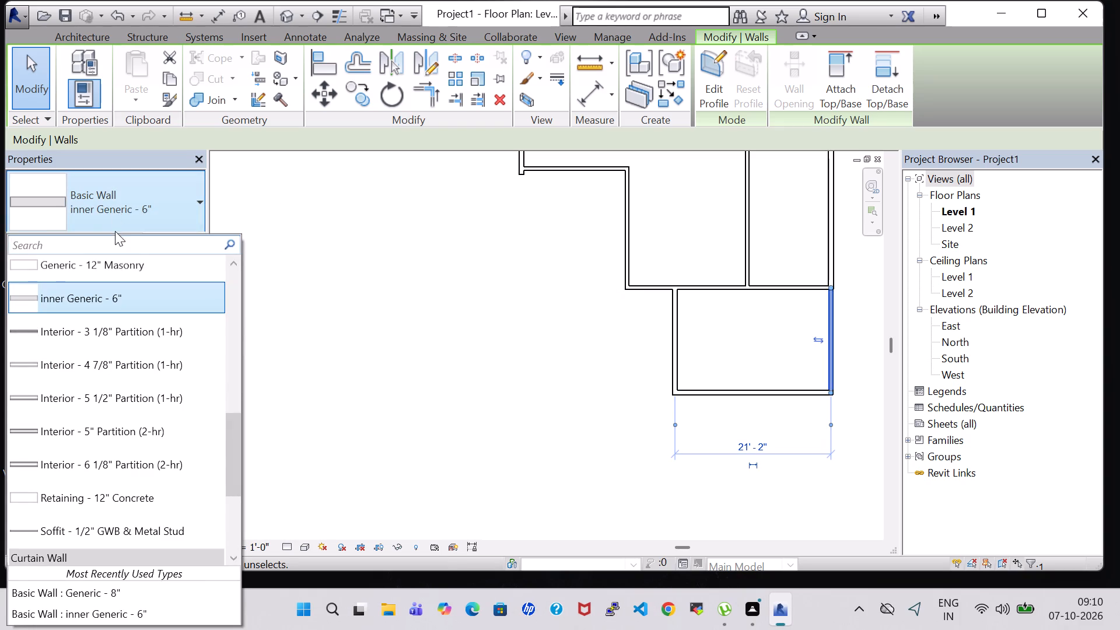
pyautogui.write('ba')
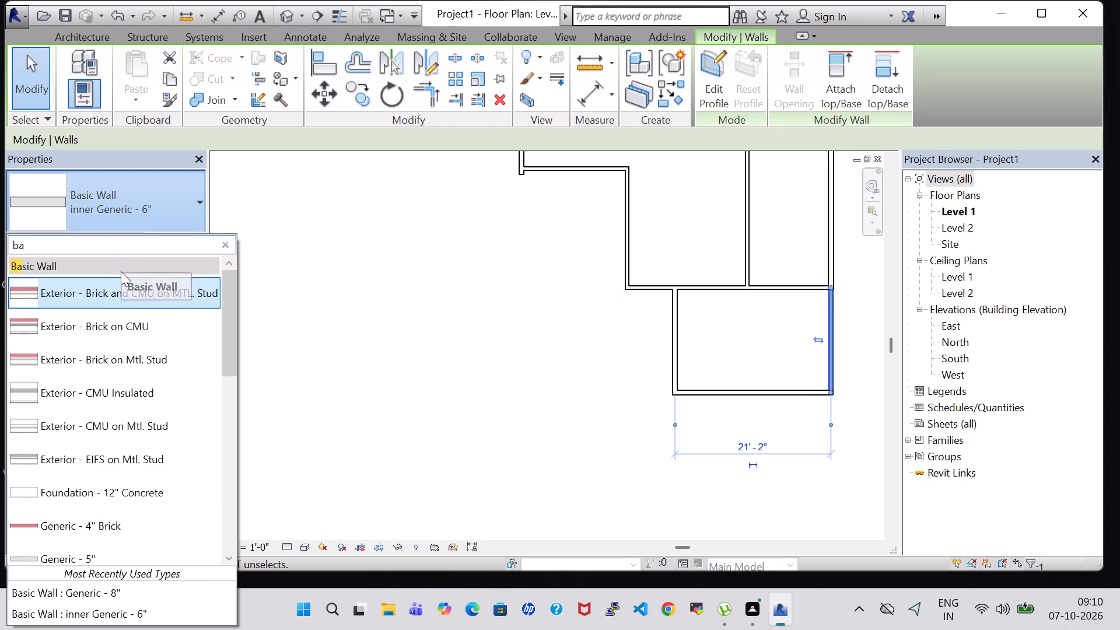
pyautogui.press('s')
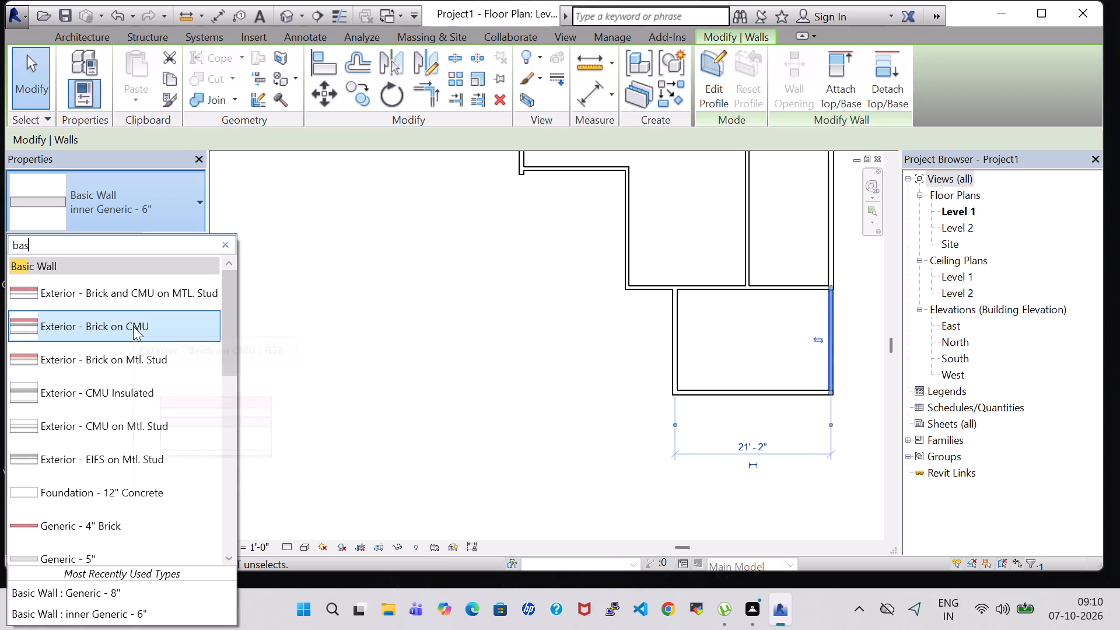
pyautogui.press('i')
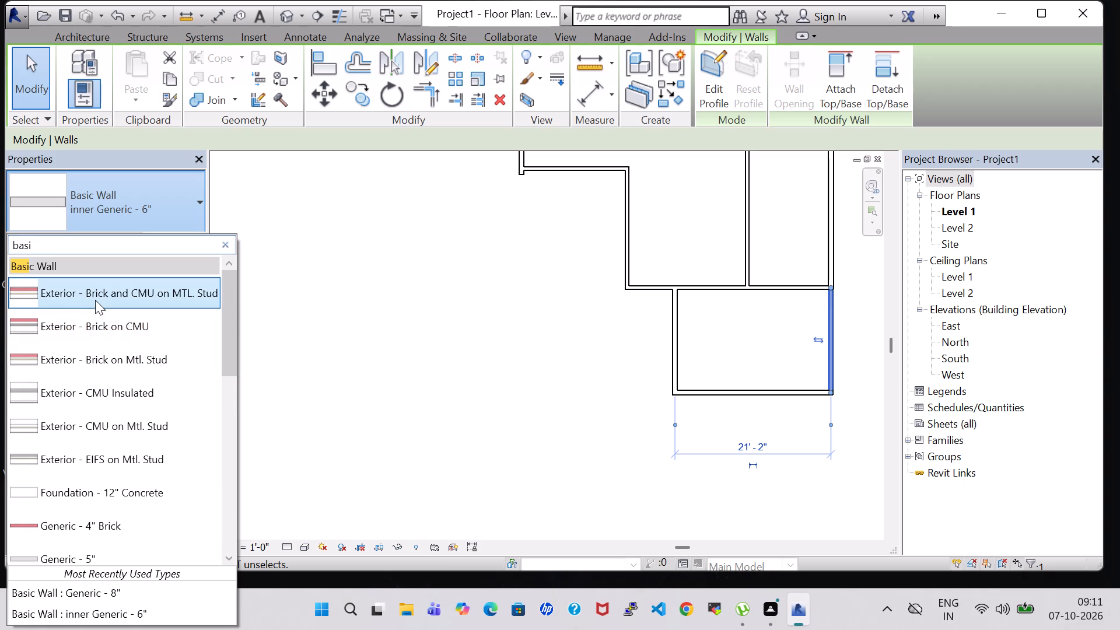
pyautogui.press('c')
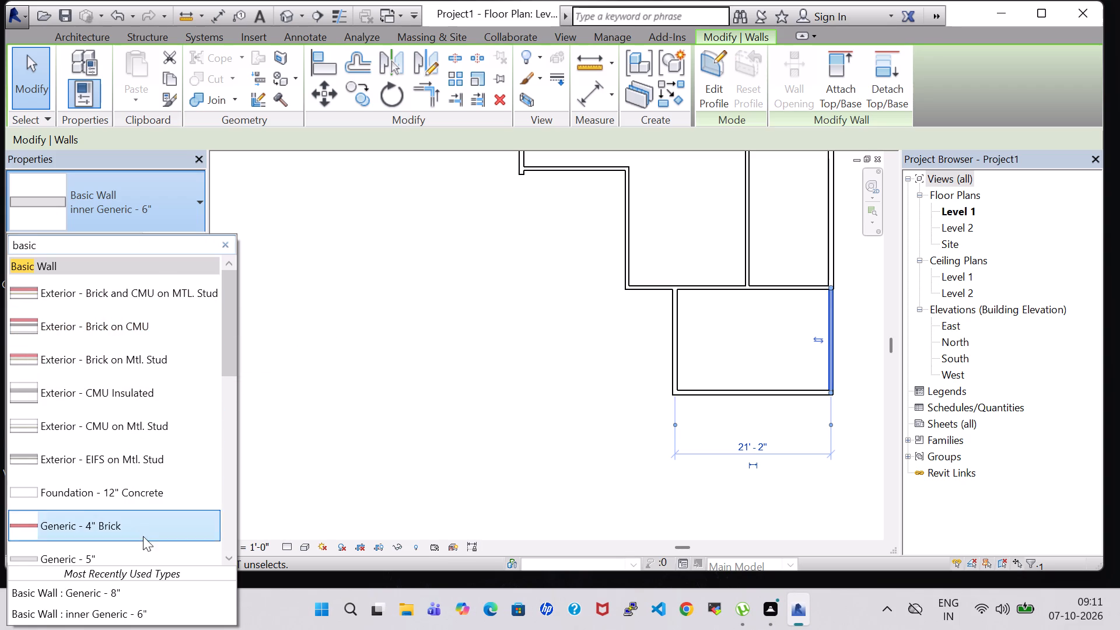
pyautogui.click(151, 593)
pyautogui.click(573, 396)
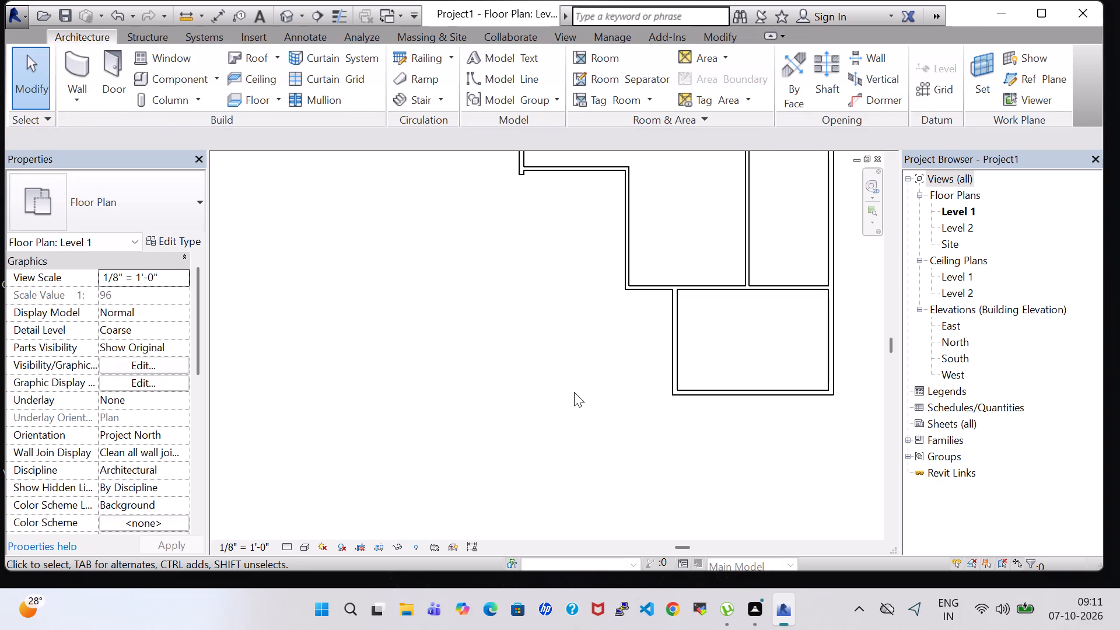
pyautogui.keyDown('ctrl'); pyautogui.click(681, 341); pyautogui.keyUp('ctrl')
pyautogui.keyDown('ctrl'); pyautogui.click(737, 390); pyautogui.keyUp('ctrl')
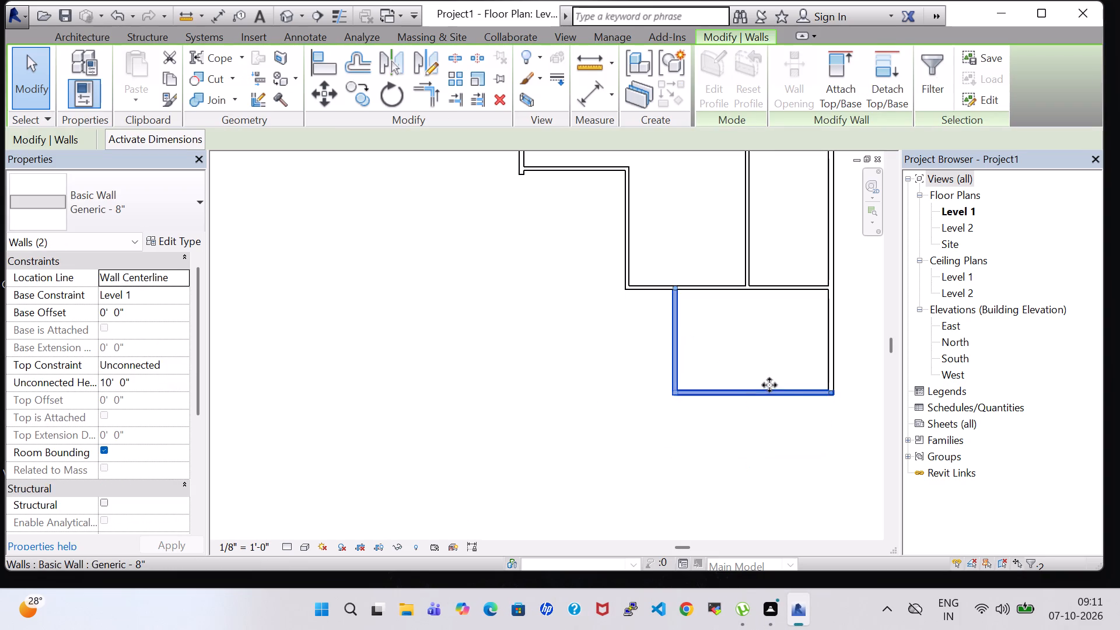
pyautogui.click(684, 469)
# Draw room separation lines along the south room's west wall for 14' 3", its south wall, and its east wall up to the house.
pyautogui.click(633, 71)
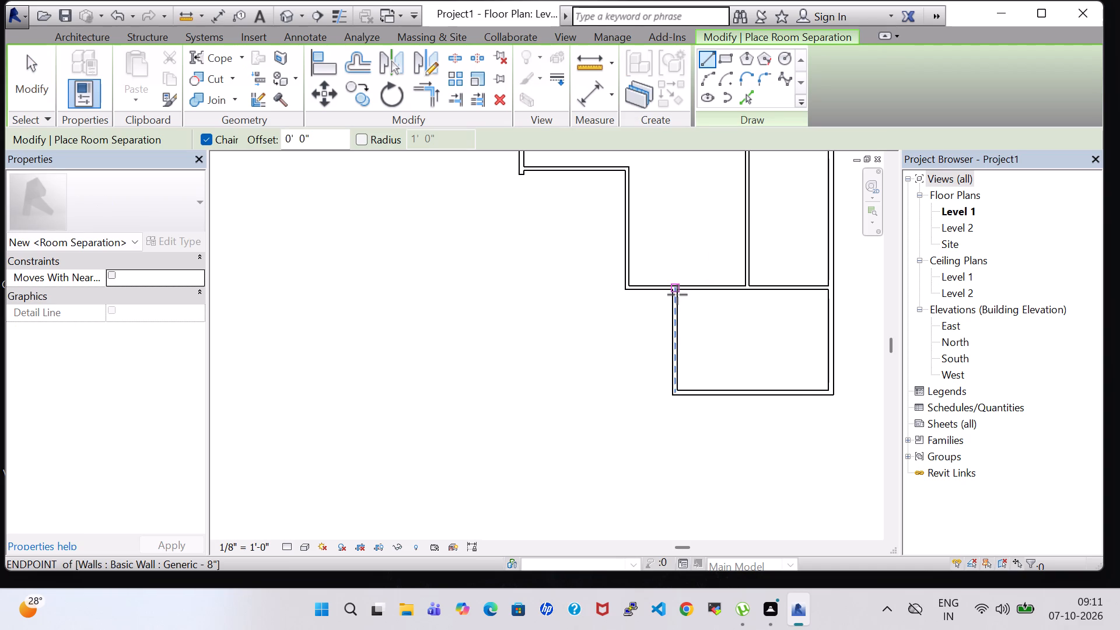
pyautogui.click(677, 295)
pyautogui.click(676, 390)
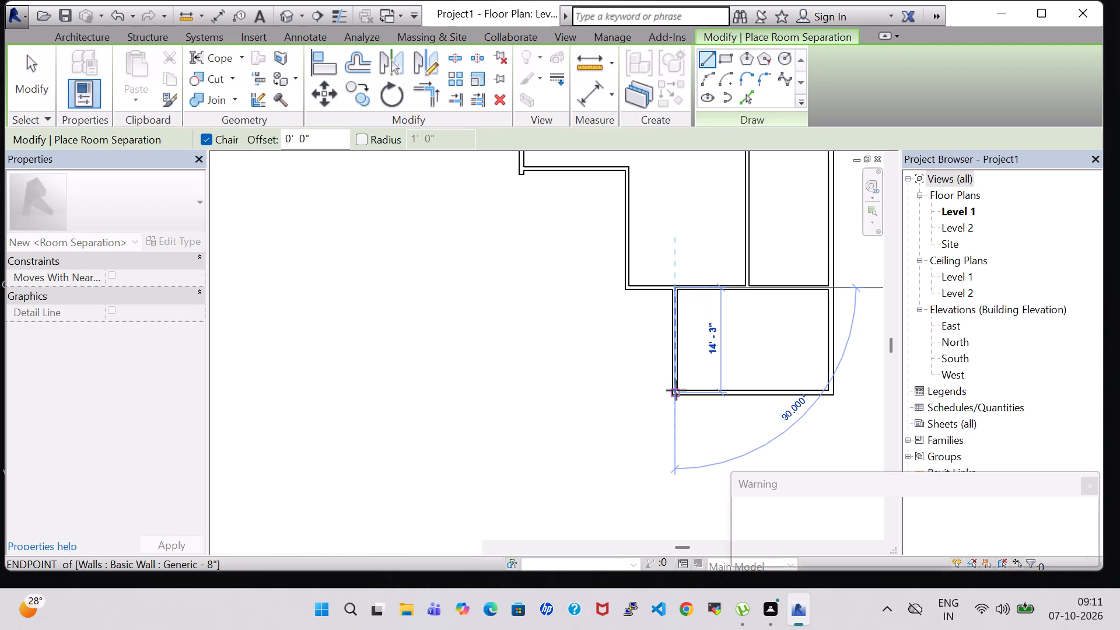
pyautogui.click(828, 393)
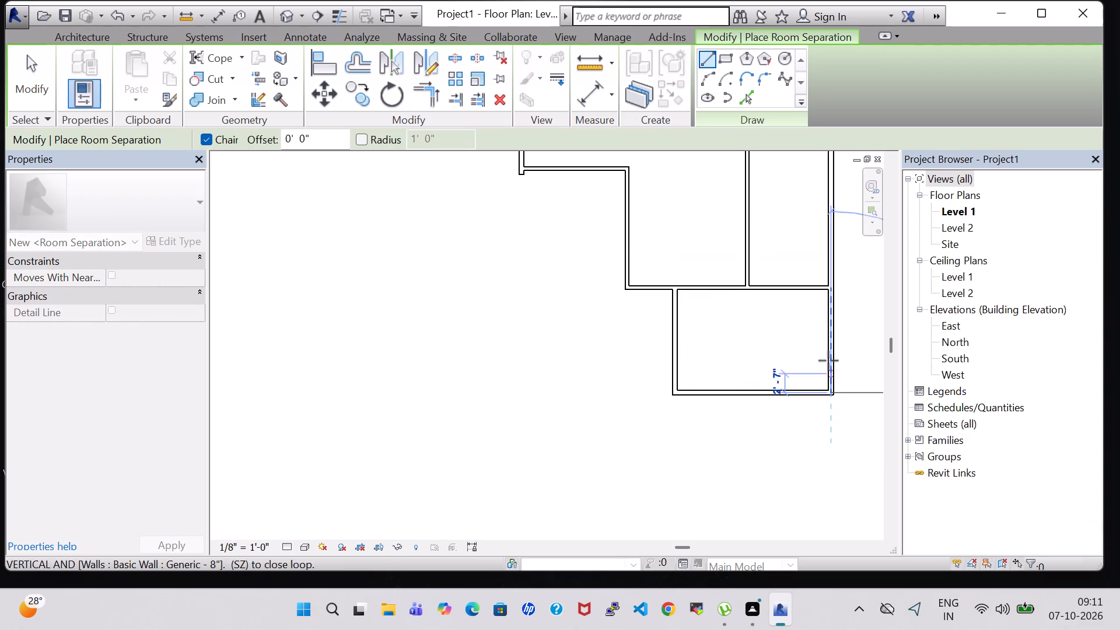
pyautogui.click(826, 293)
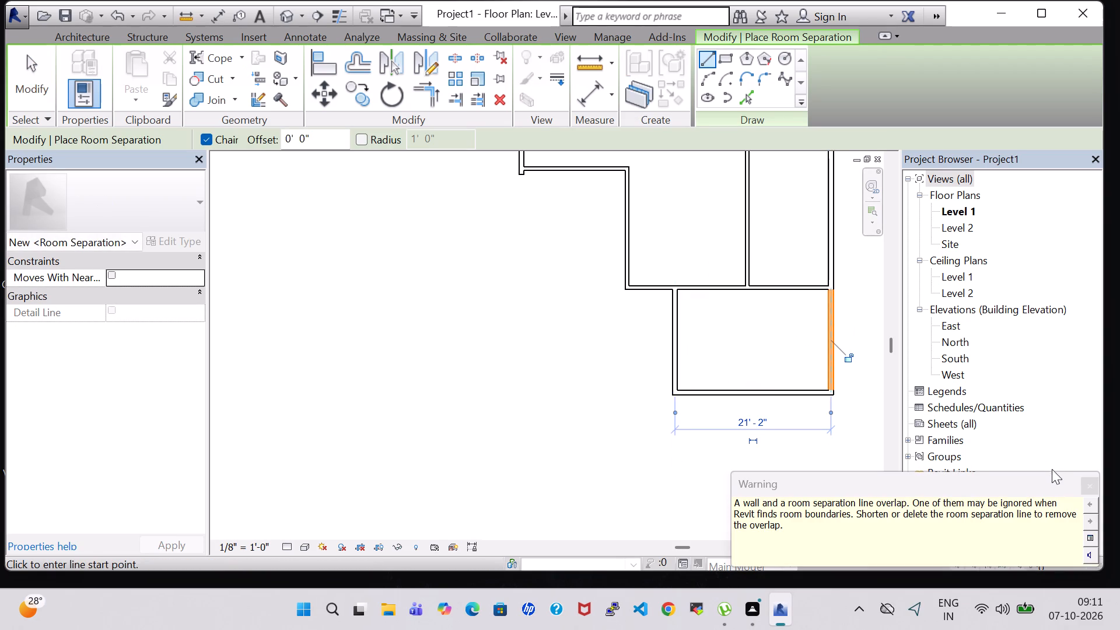
pyautogui.click(1088, 484)
pyautogui.click(634, 489)
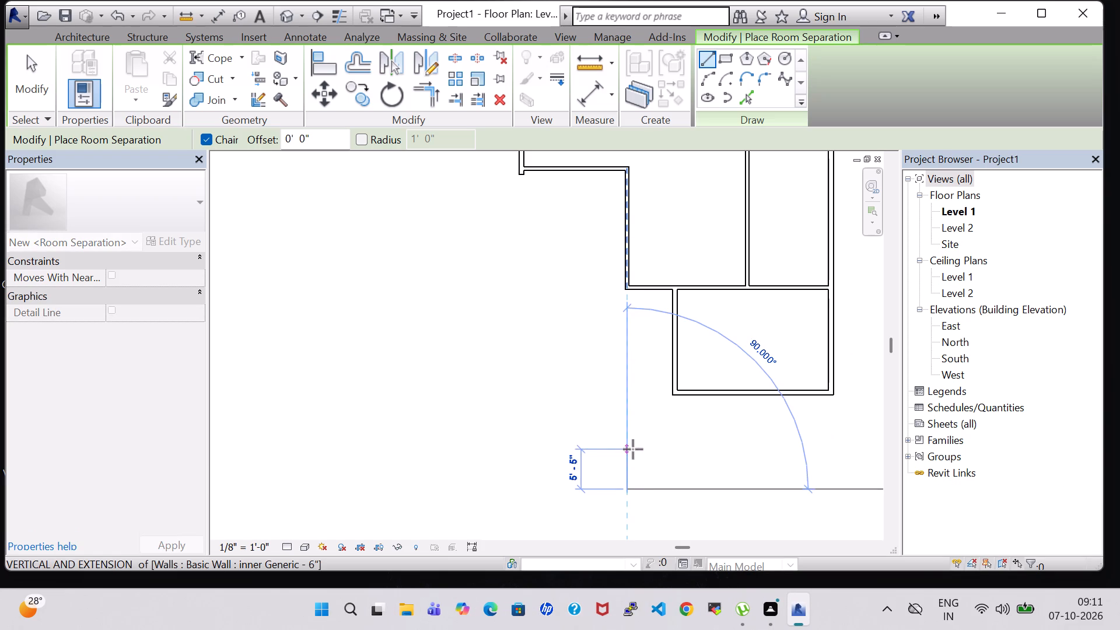
pyautogui.press('Escape')
pyautogui.press('Escape')
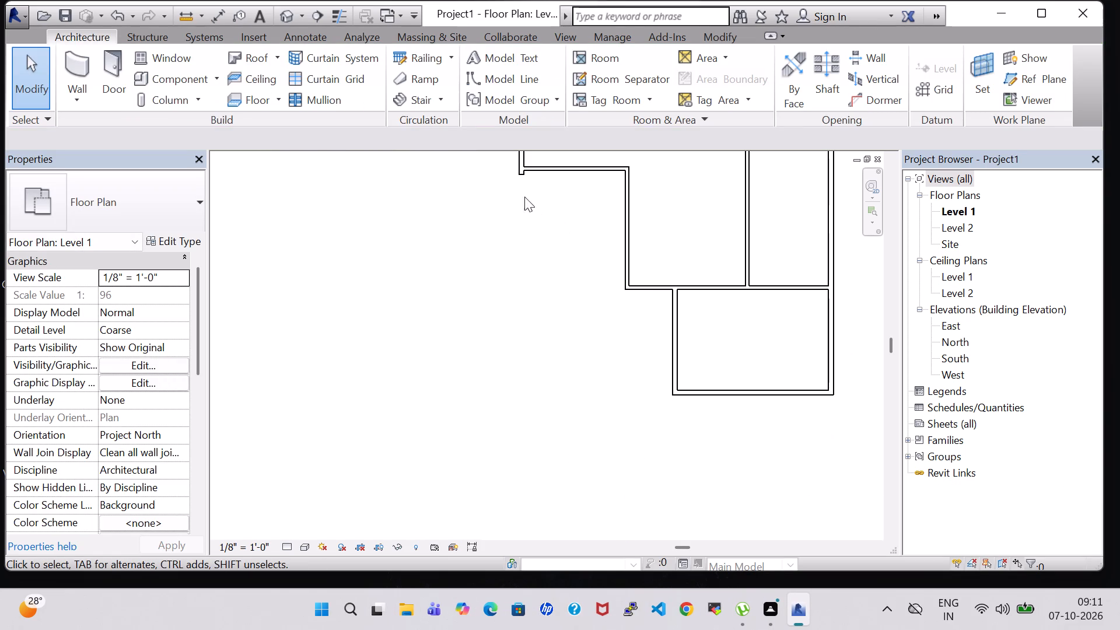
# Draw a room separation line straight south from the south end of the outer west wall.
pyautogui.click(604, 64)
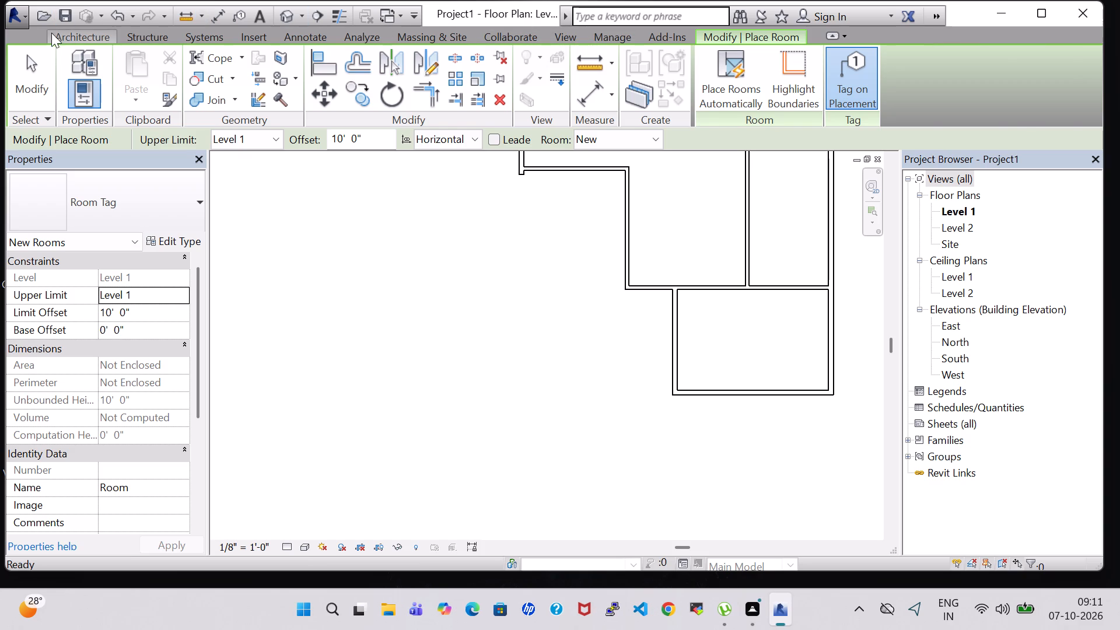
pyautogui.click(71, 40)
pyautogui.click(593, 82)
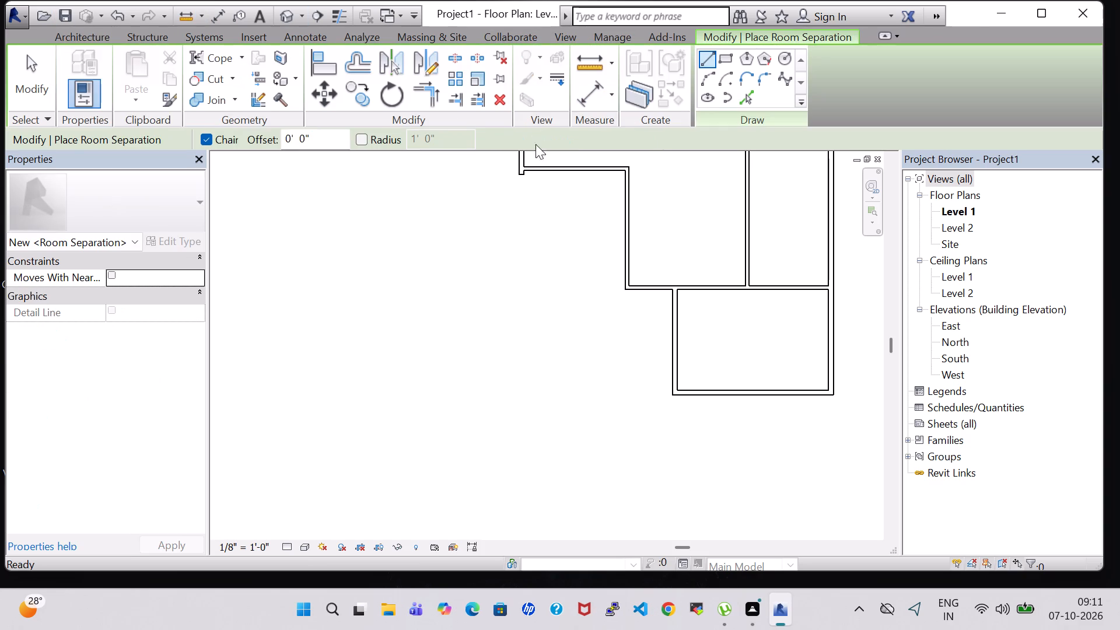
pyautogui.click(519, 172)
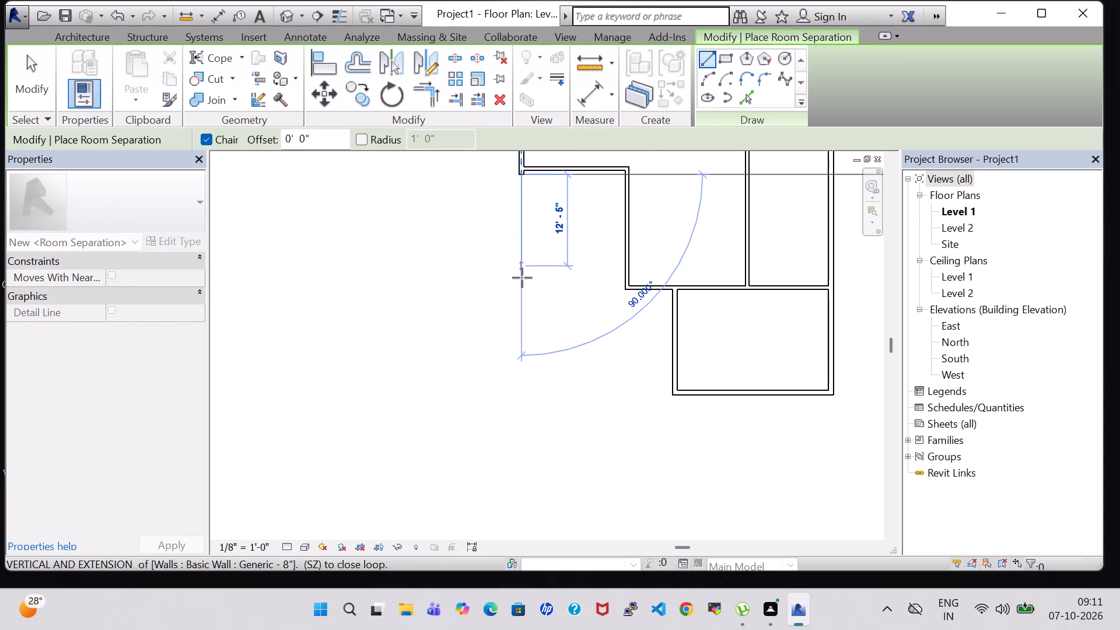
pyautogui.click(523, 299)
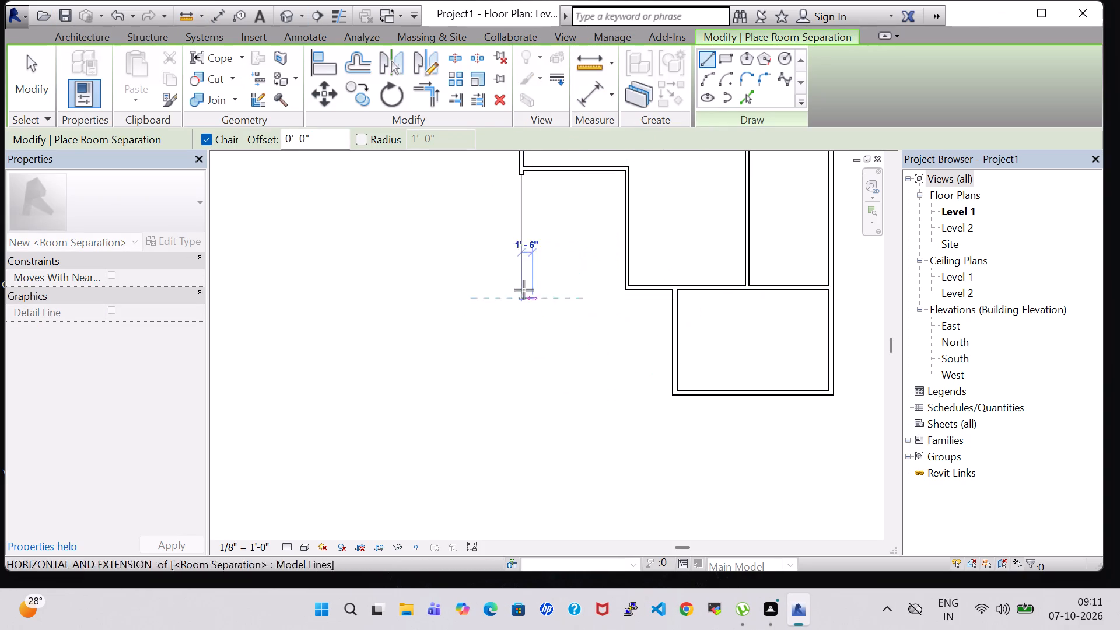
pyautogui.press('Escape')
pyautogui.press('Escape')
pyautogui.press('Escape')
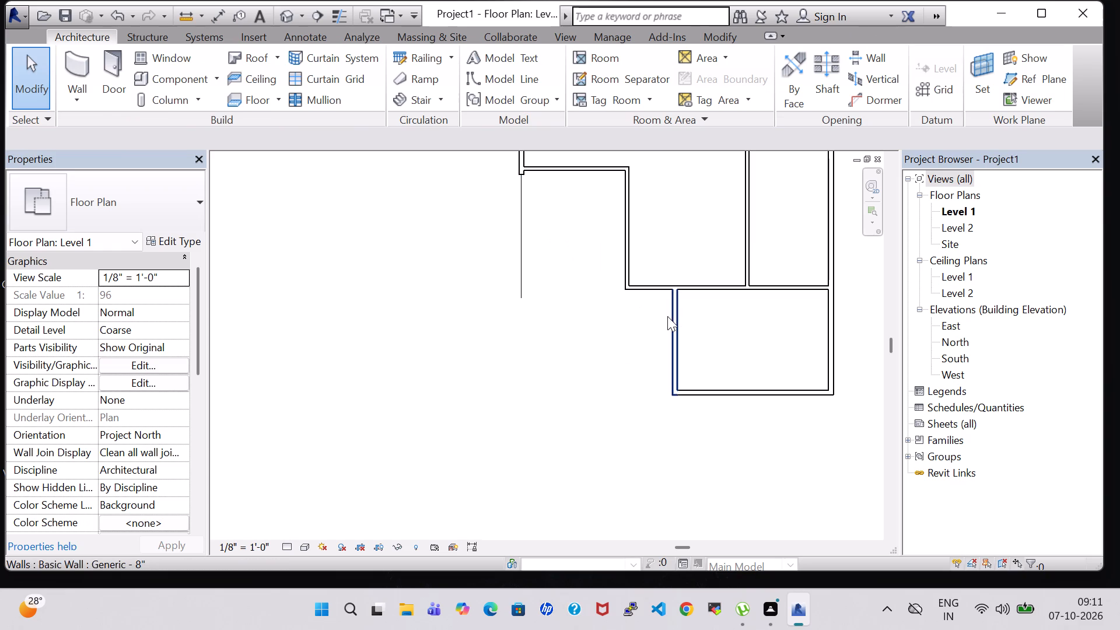
# Delete the west, east and south Generic - 8" walls around the south room, keeping the west and east room separation lines.
pyautogui.click(672, 320)
pyautogui.press('Delete')
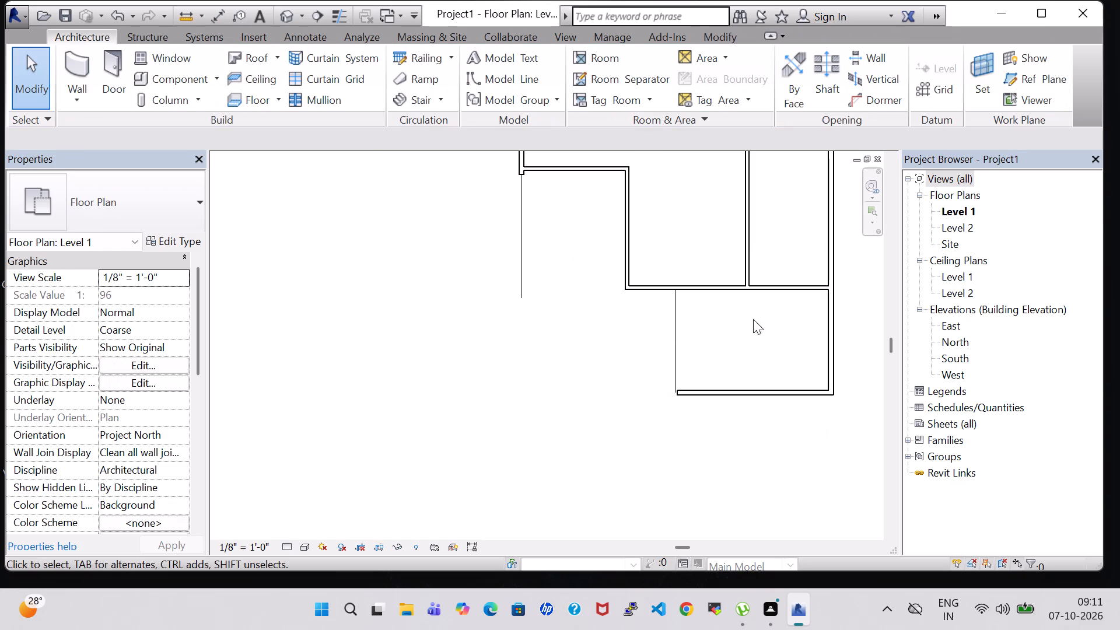
pyautogui.click(827, 330)
pyautogui.press('Delete')
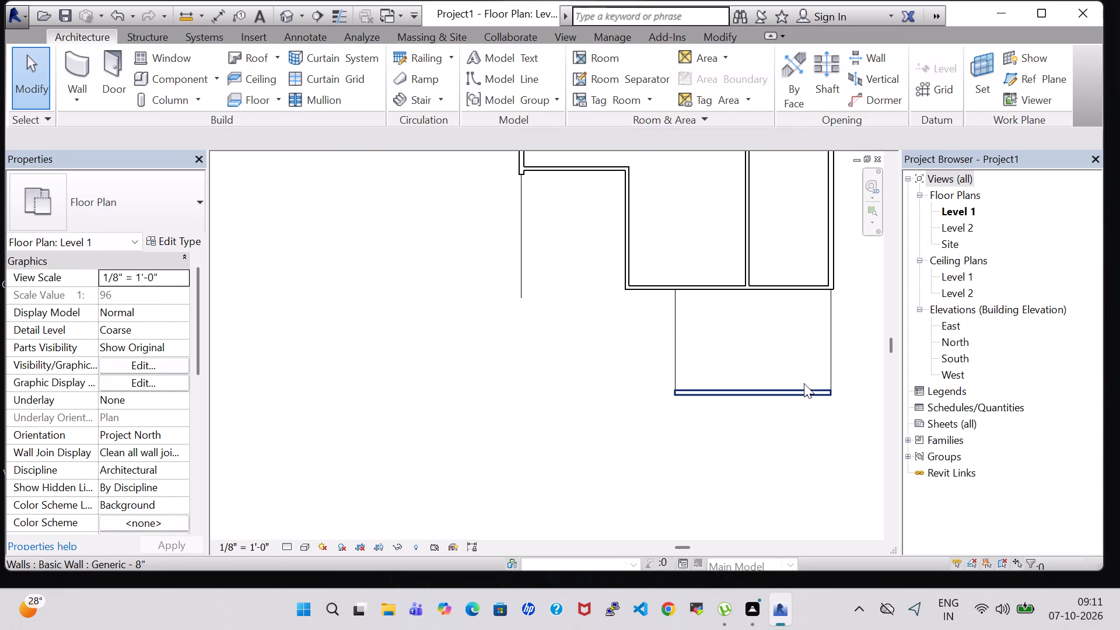
pyautogui.click(804, 389)
pyautogui.press('Delete')
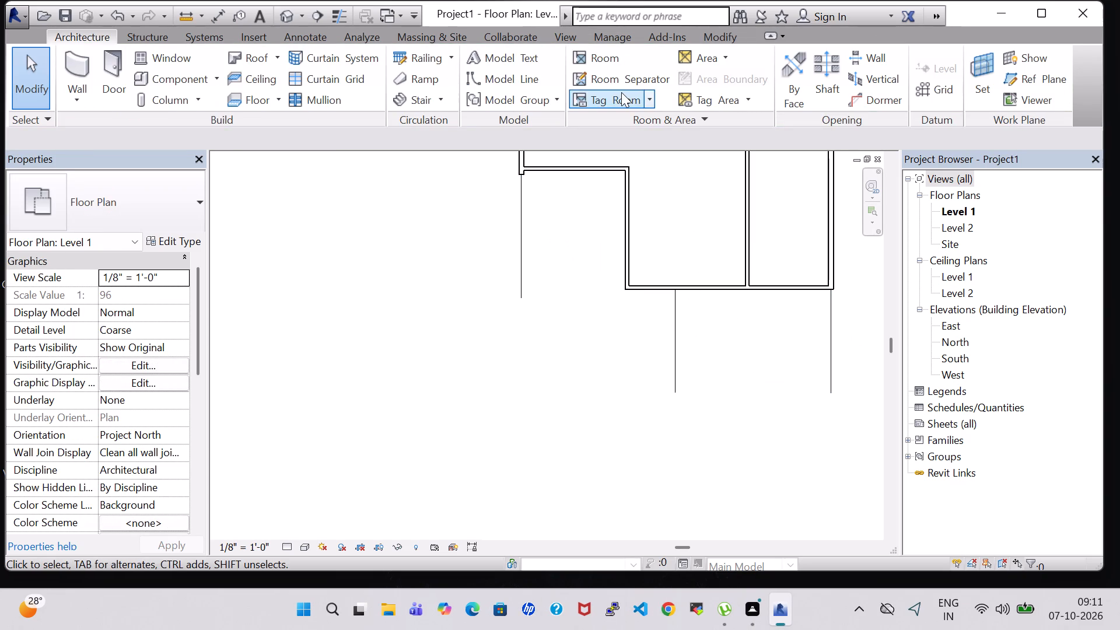
# Draw a room separation line joining the south ends of the two vertical separation lines to close the south area.
pyautogui.click(618, 86)
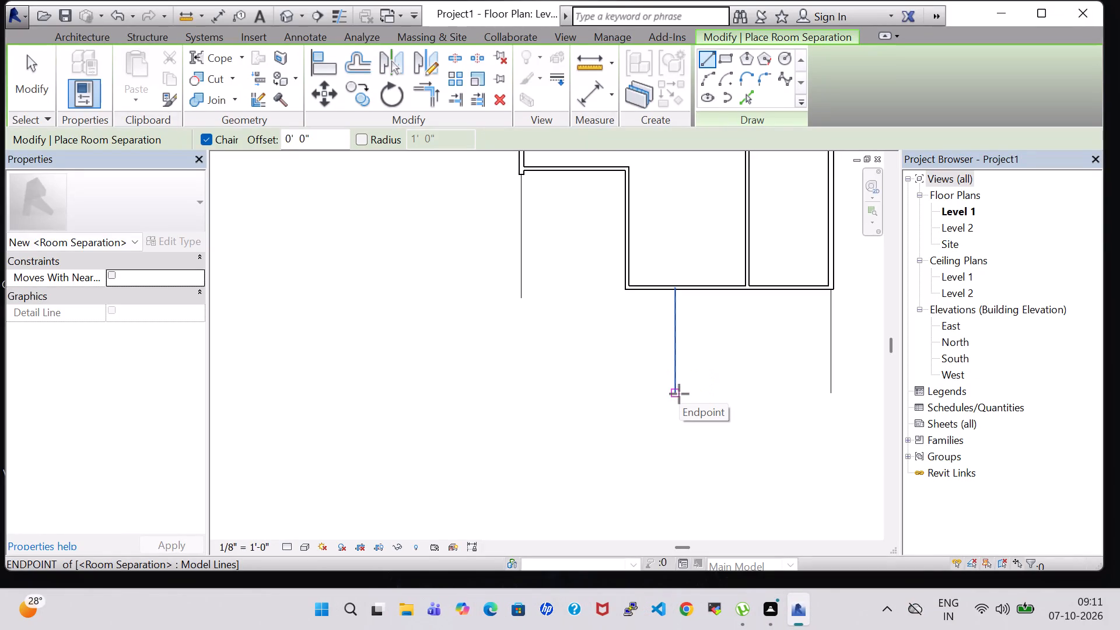
pyautogui.click(679, 394)
pyautogui.click(835, 398)
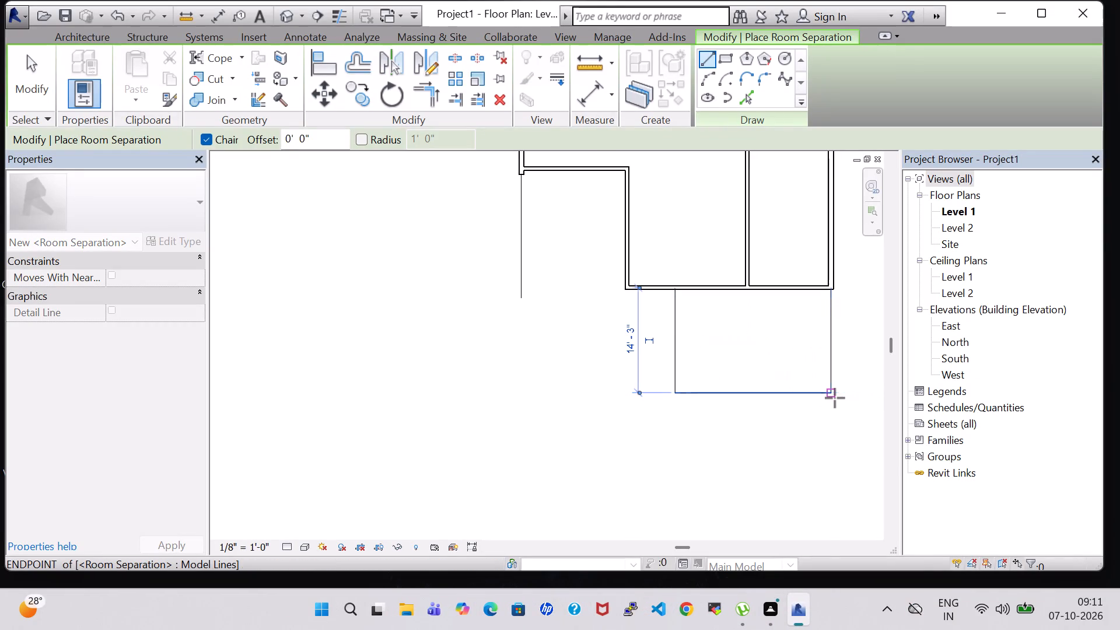
pyautogui.press('Escape')
pyautogui.press('Escape')
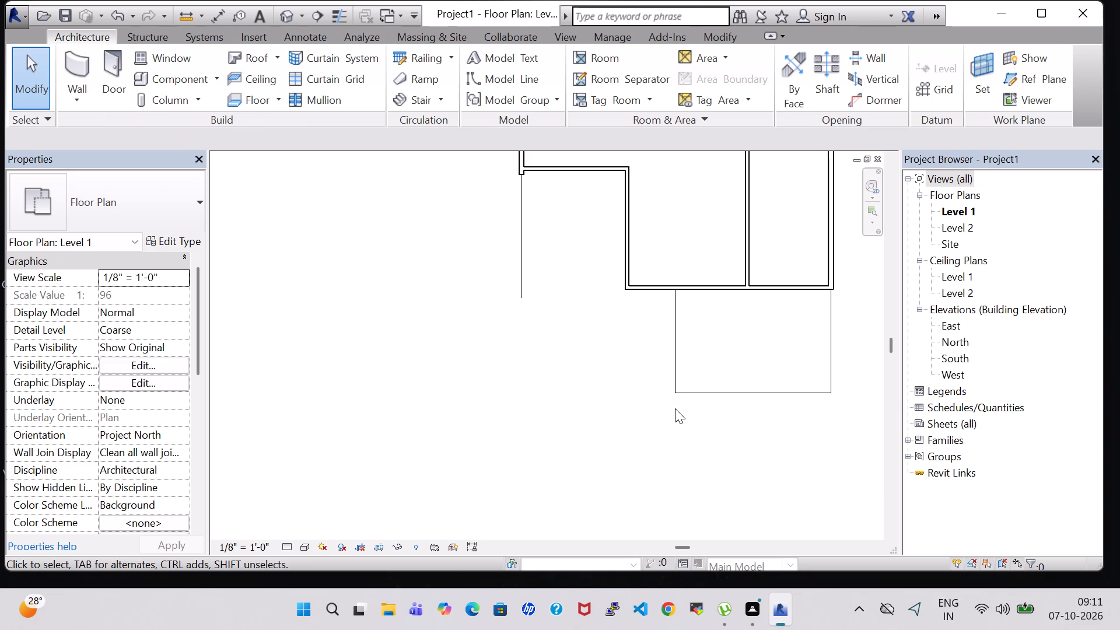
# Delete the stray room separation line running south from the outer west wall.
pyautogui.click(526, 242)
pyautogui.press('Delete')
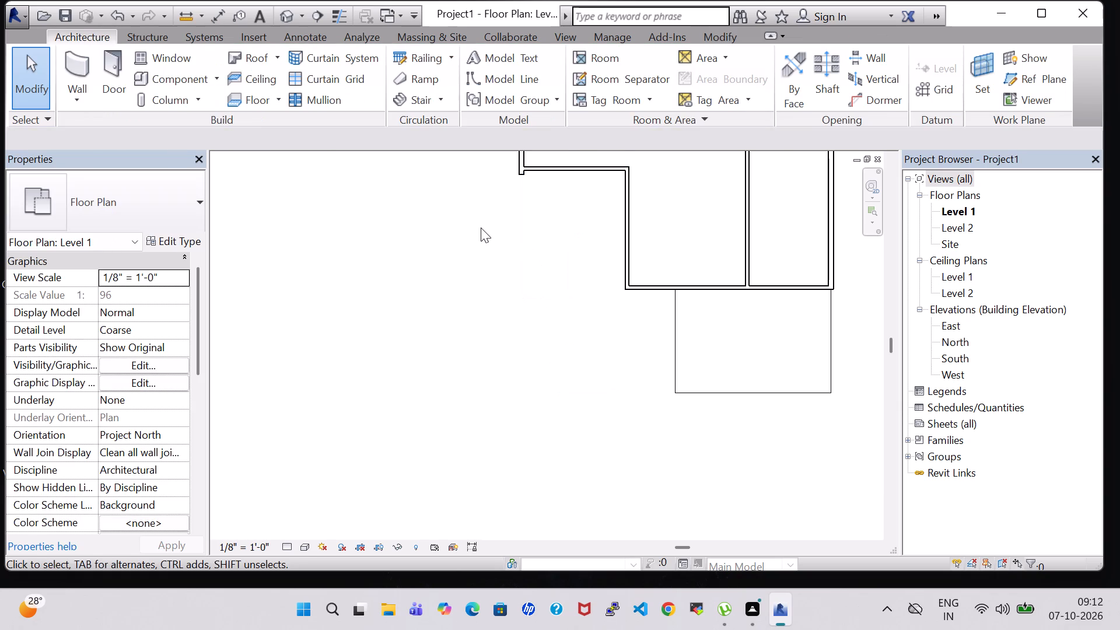
# Shorten the outer west wall's south end so it meets the interior wall there in a flush corner.
pyautogui.scroll(-2, 481, 228)
pyautogui.scroll(1, 481, 228)
pyautogui.moveTo(481, 228); pyautogui.dragTo(387, 466, button='middle')
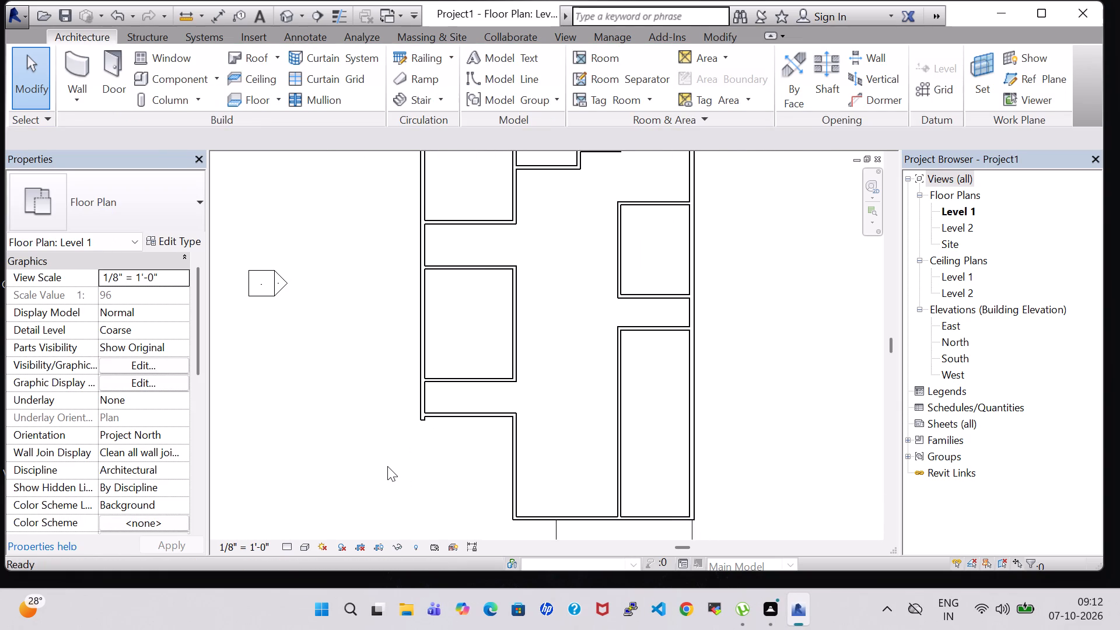
pyautogui.click(423, 419)
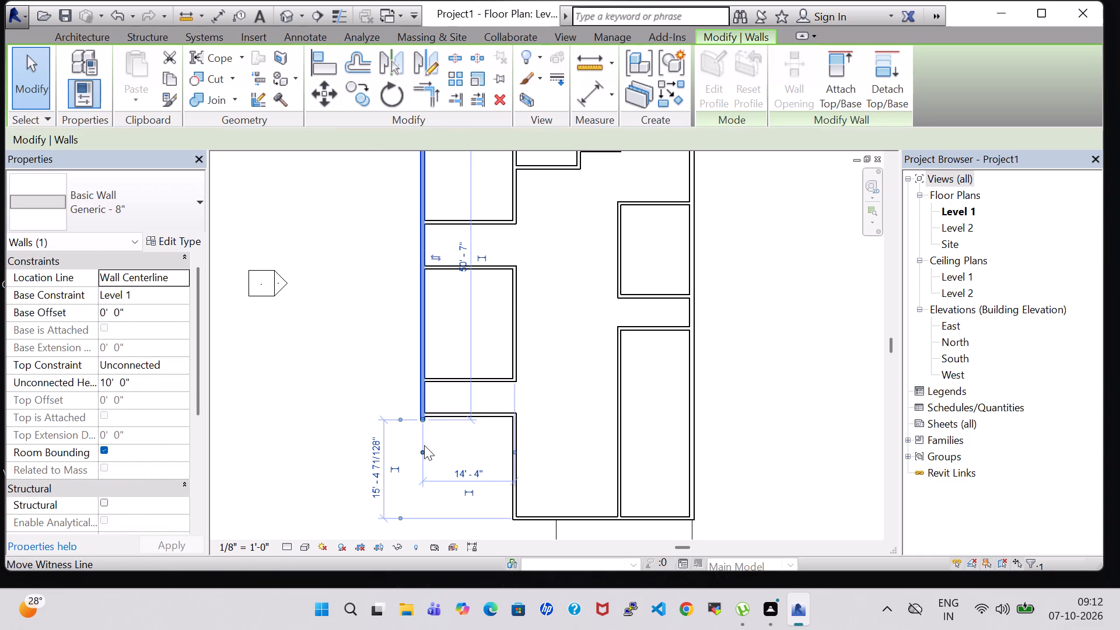
pyautogui.press('Up')
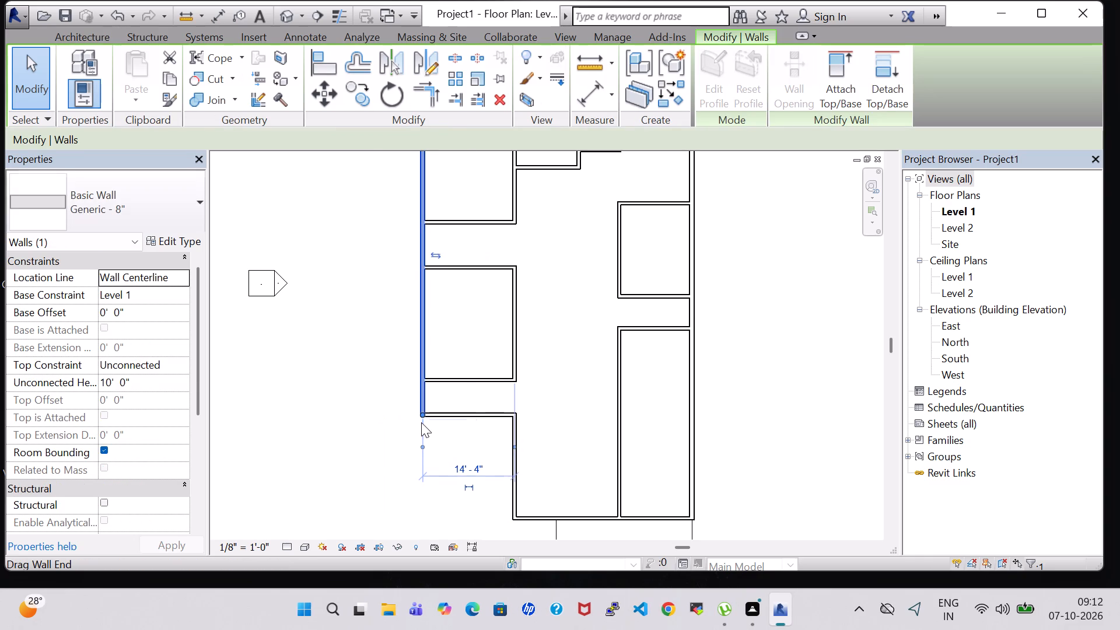
pyautogui.click(444, 449)
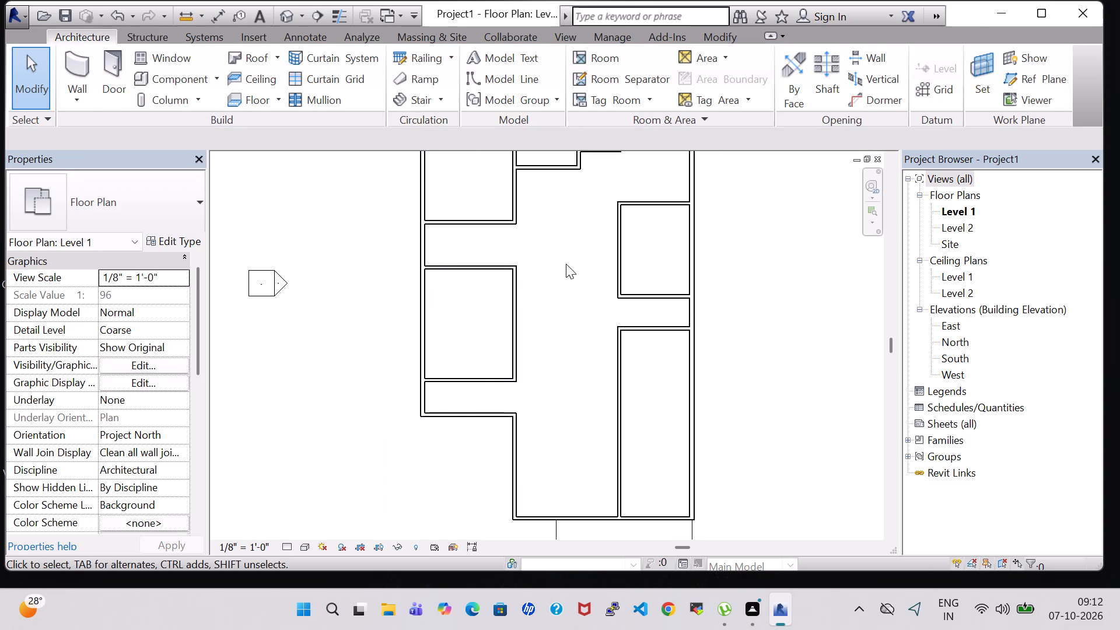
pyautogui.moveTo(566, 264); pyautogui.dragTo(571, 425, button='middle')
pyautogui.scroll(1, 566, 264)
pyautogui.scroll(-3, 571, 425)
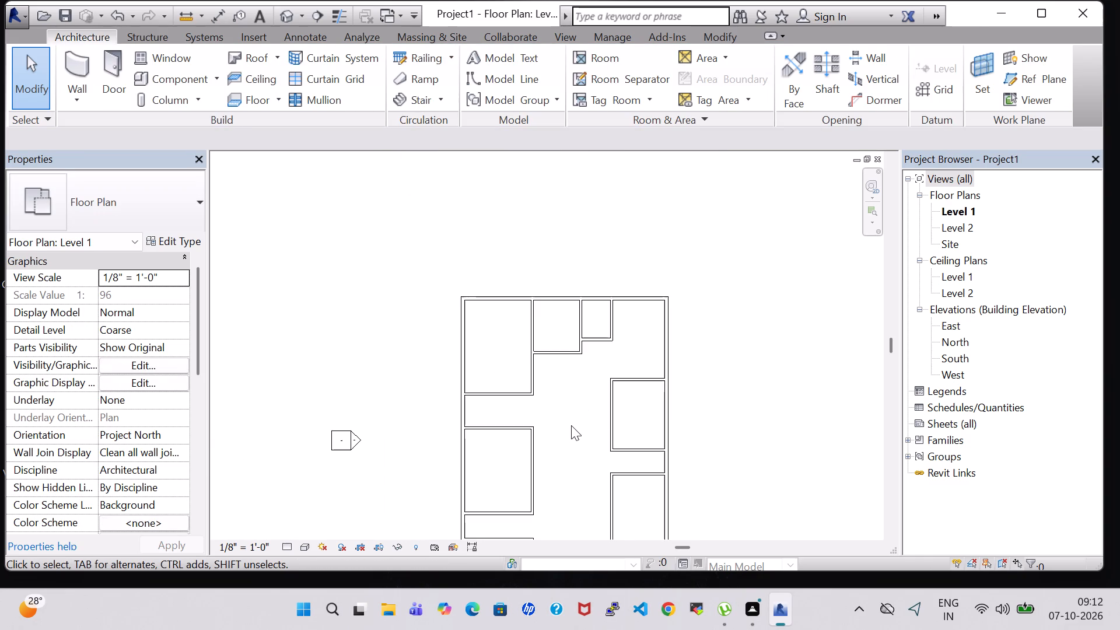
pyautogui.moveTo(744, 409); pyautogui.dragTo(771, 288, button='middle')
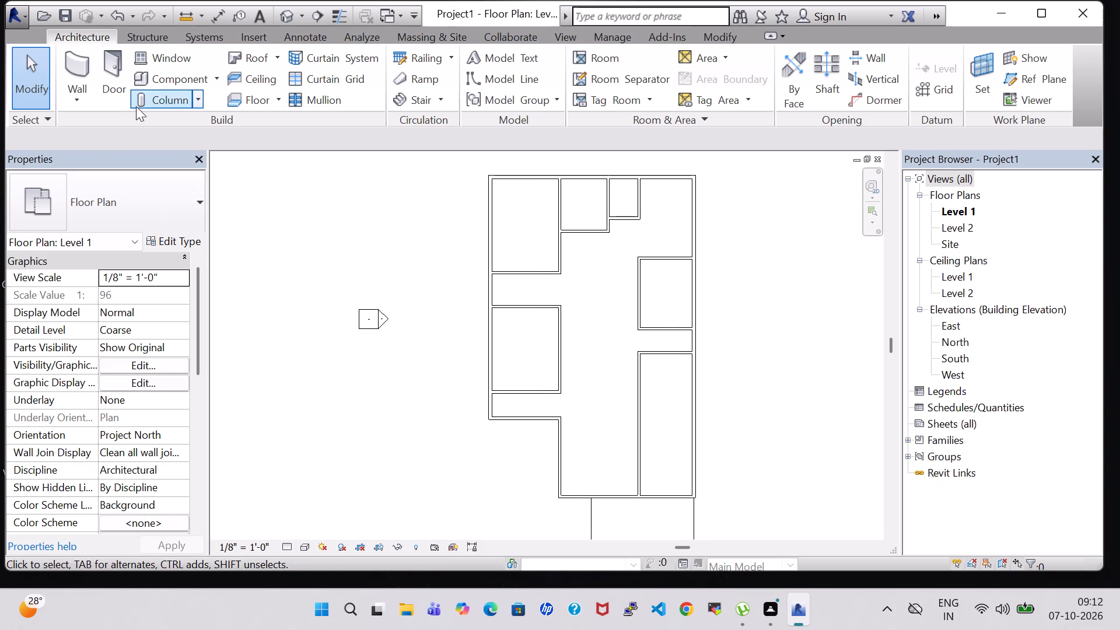
# Place a Single-Flush 36" x 84" door in the northwest room's outer west wall, about 2'-0" from its south wall, swinging inward.
pyautogui.click(107, 61)
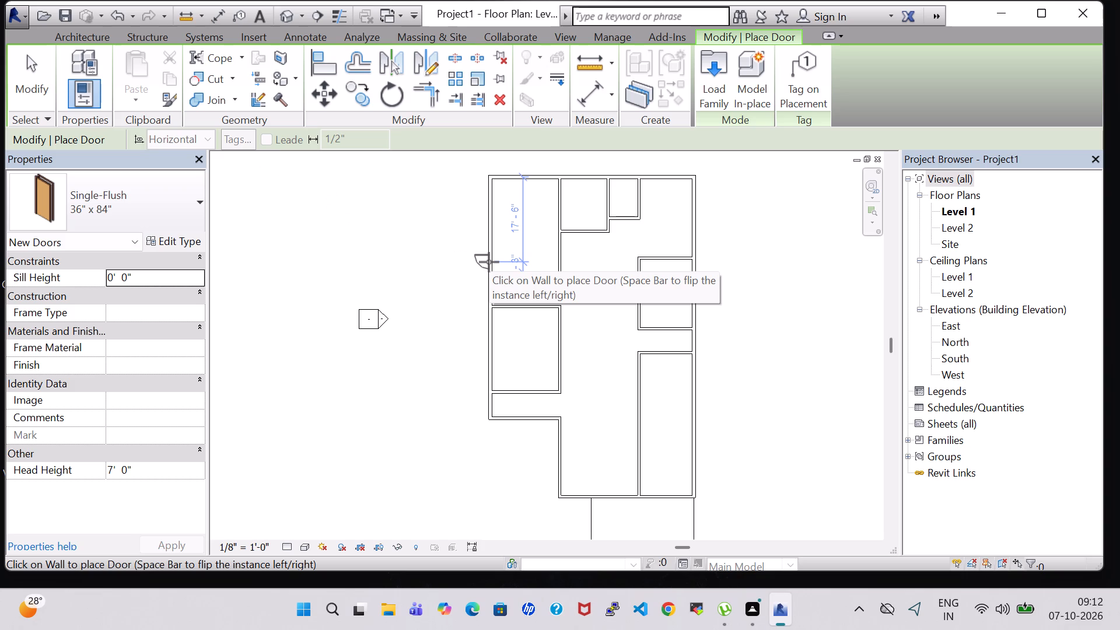
pyautogui.press('space')
pyautogui.press('space')
pyautogui.press('space')
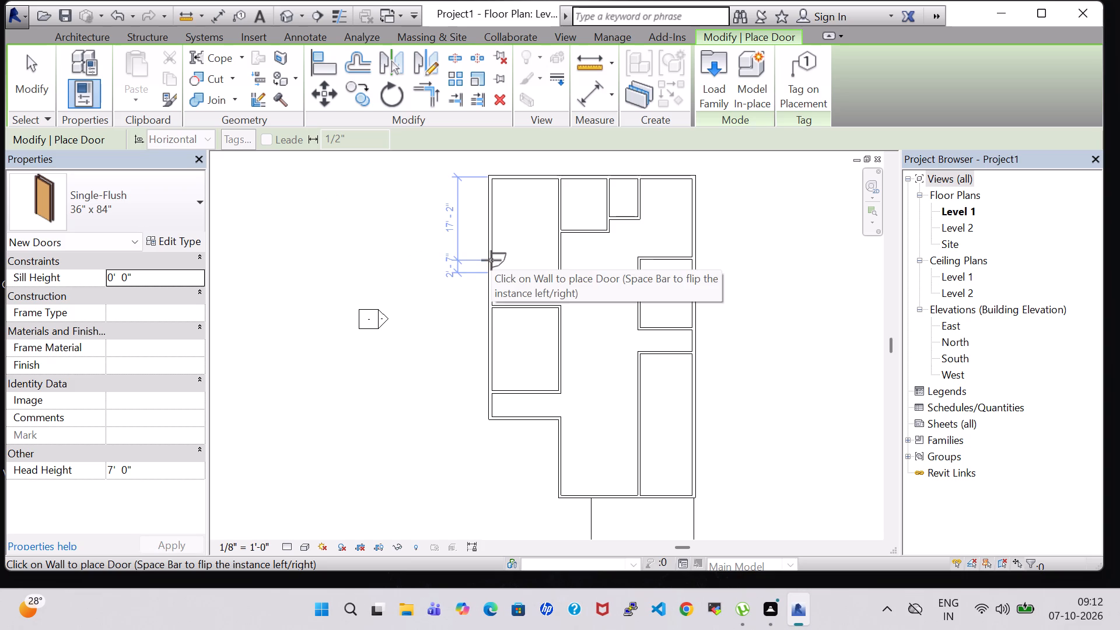
pyautogui.press('space')
pyautogui.scroll(5, 491, 260)
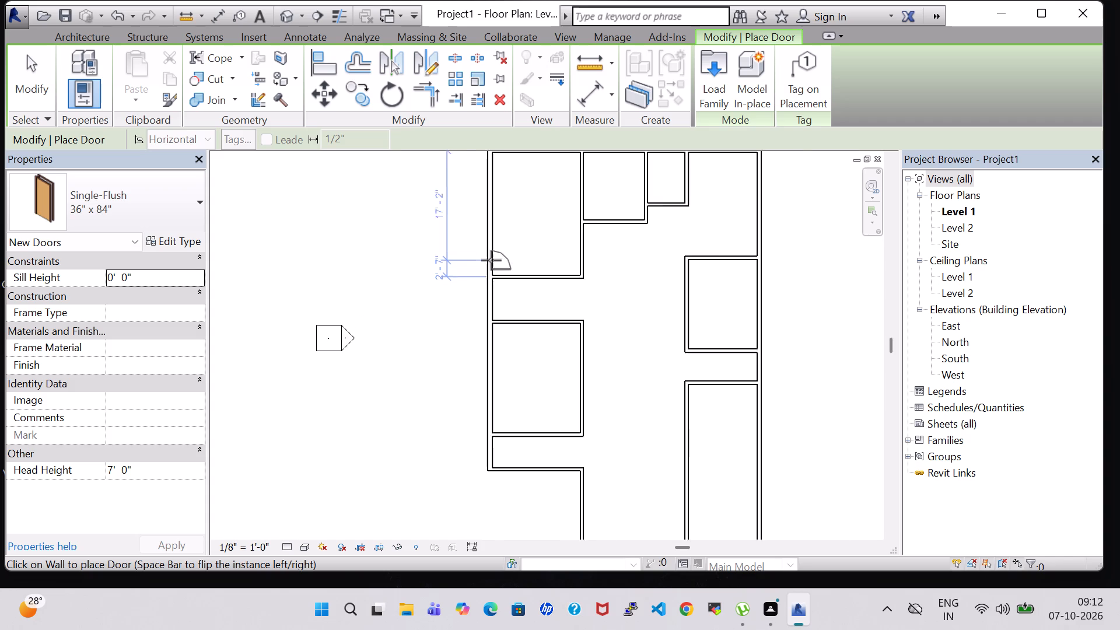
pyautogui.scroll(3, 491, 260)
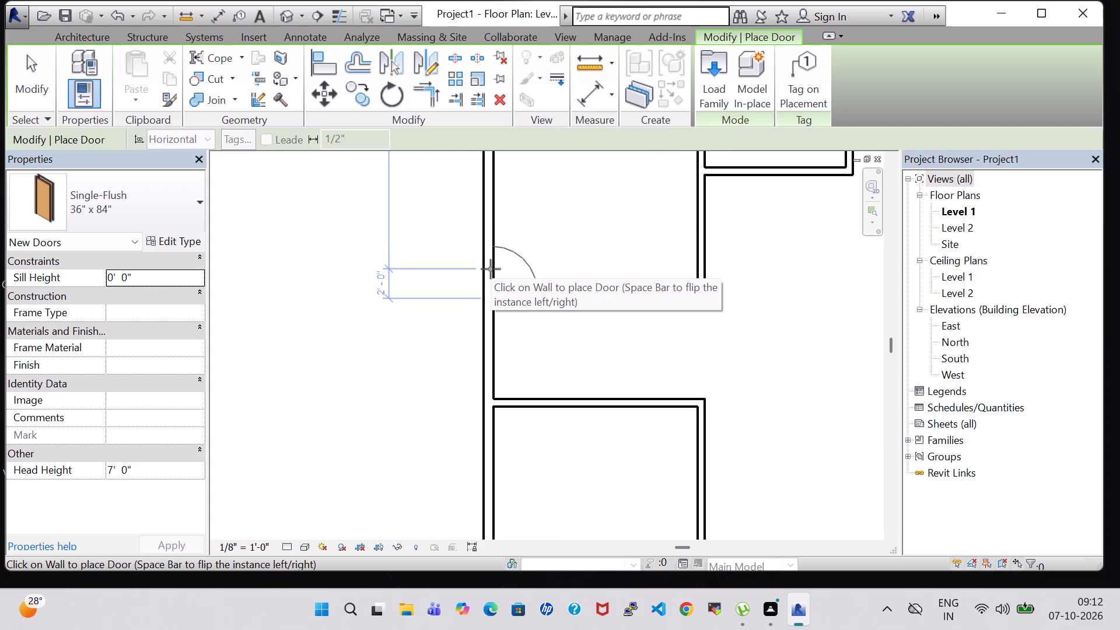
pyautogui.click(491, 269)
# Place a Single-Flush 36" x 84" door in the northwest room's east wall, about 2'-0" from its south wall, swinging inward.
pyautogui.scroll(-1, 597, 256)
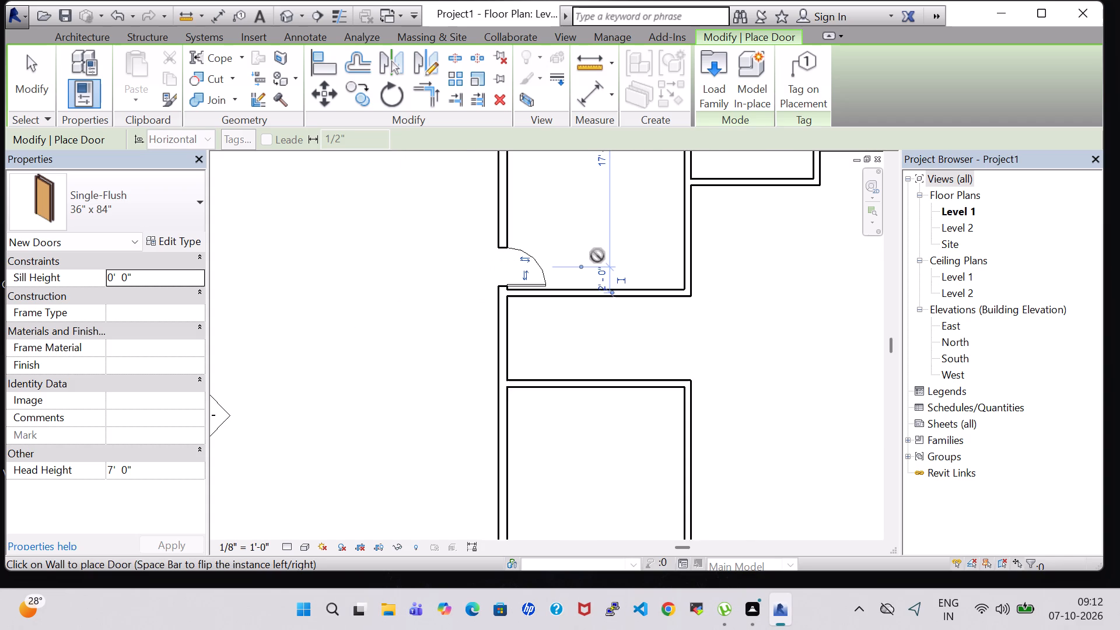
pyautogui.scroll(-2, 597, 256)
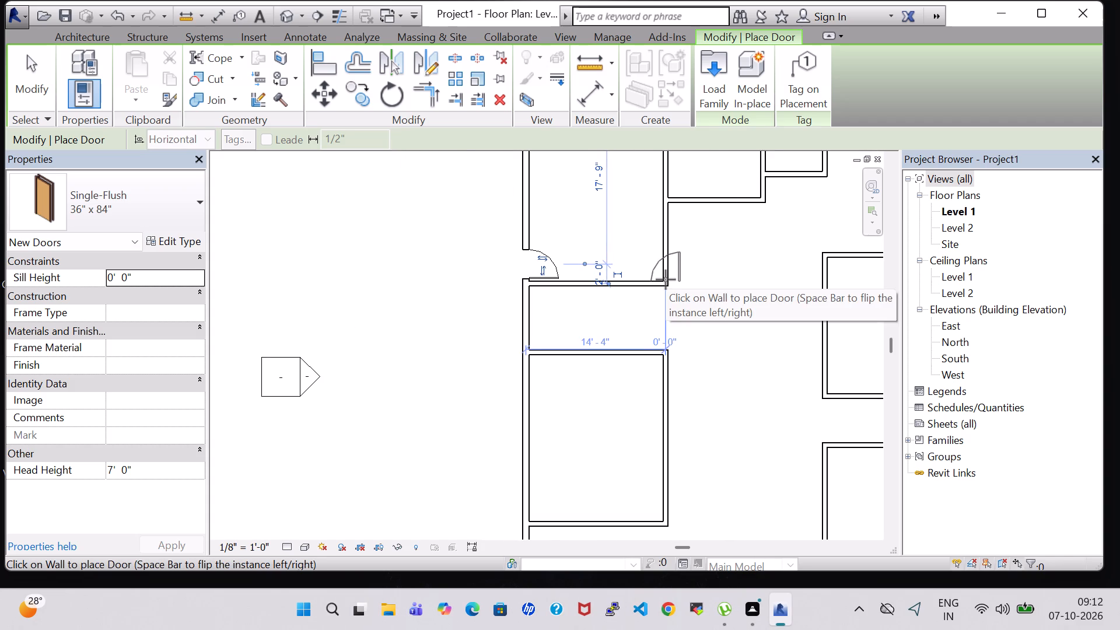
pyautogui.press('space')
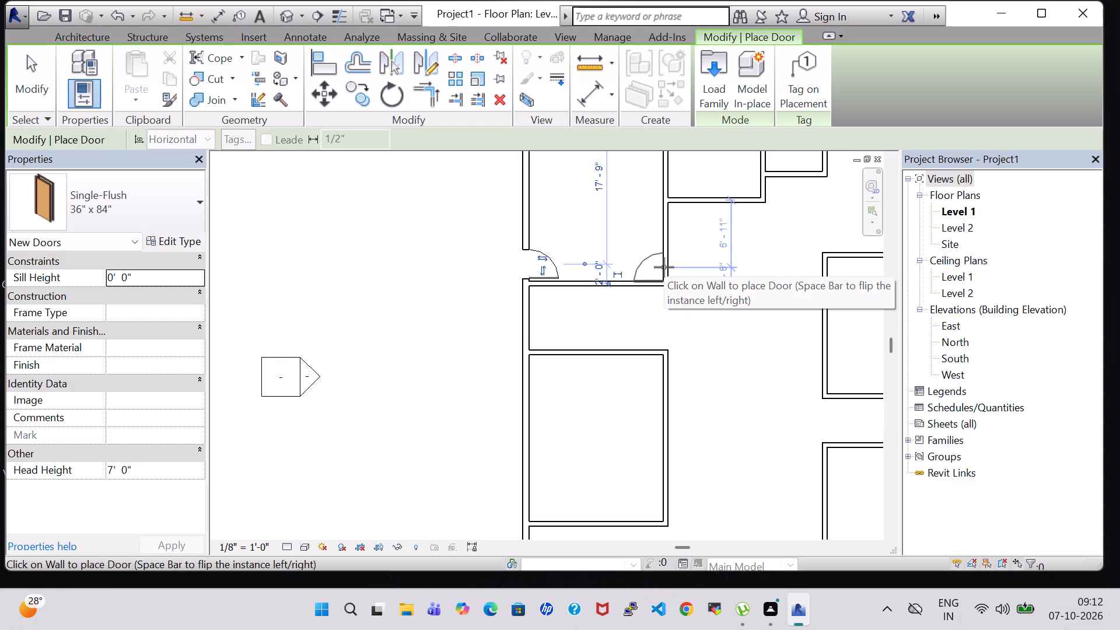
pyautogui.click(664, 264)
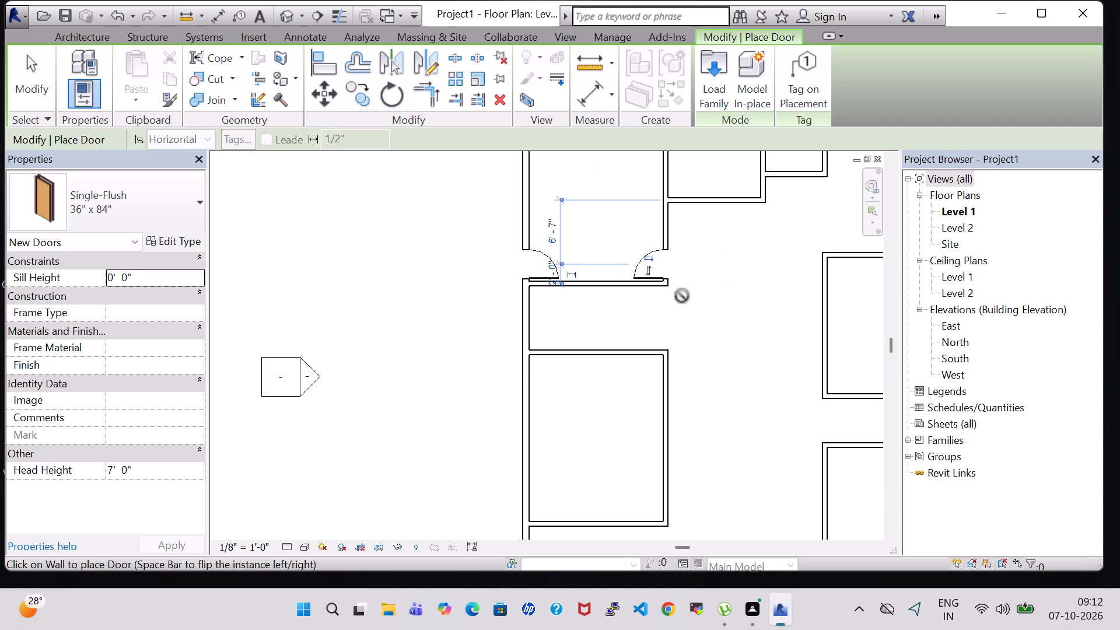
# Place a Single-Flush 36" x 84" door at the west end of the south wall of the room adjoining the northwest room, swinging inward.
pyautogui.scroll(-6, 682, 296)
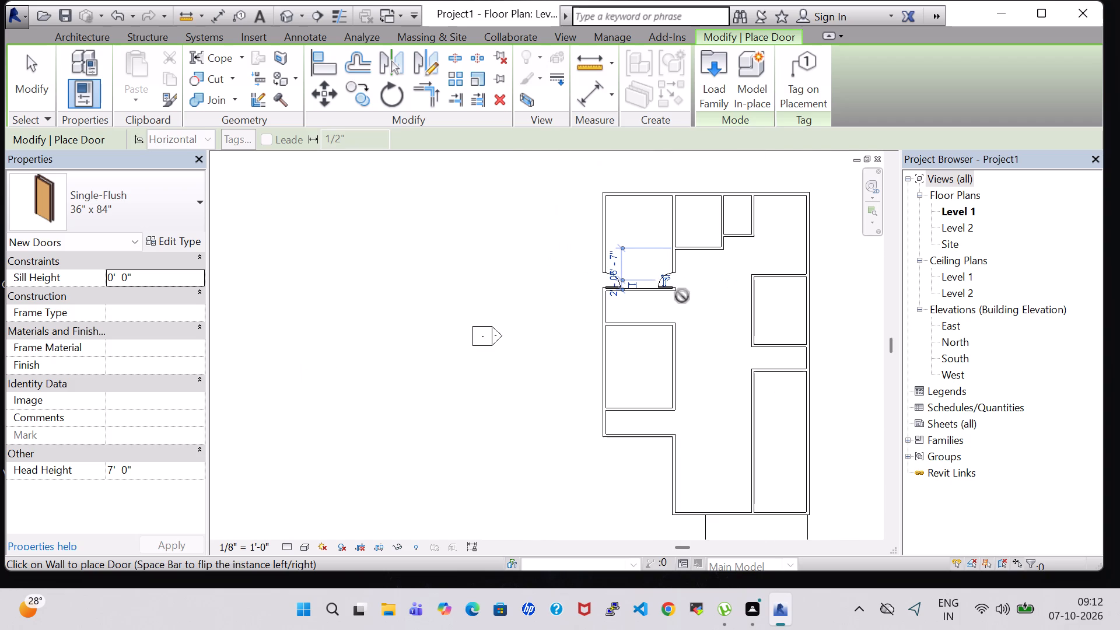
pyautogui.click(683, 252)
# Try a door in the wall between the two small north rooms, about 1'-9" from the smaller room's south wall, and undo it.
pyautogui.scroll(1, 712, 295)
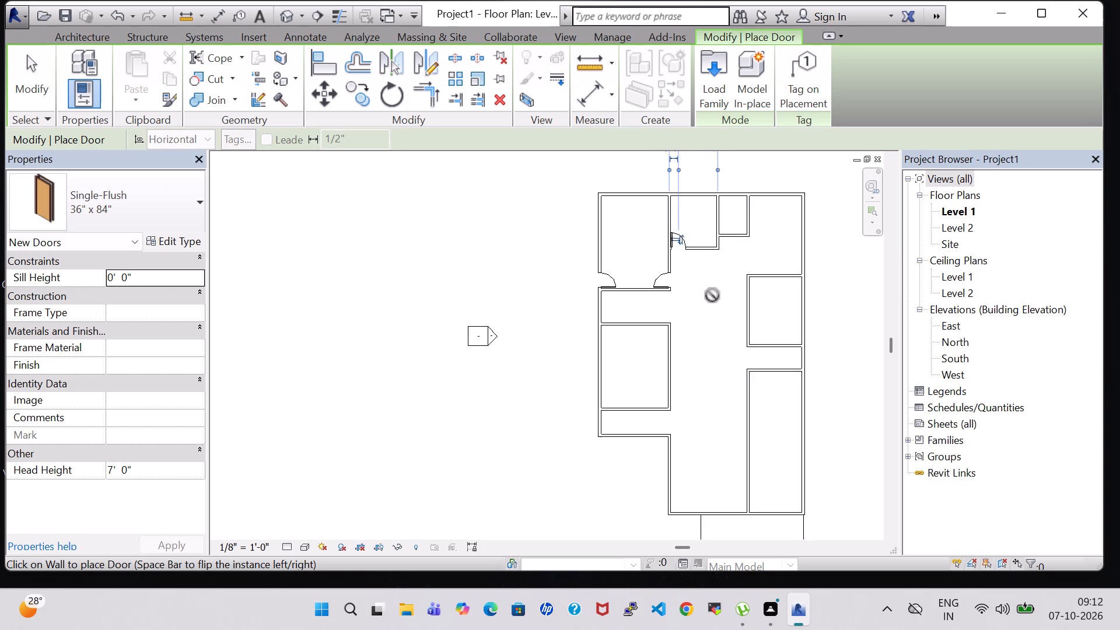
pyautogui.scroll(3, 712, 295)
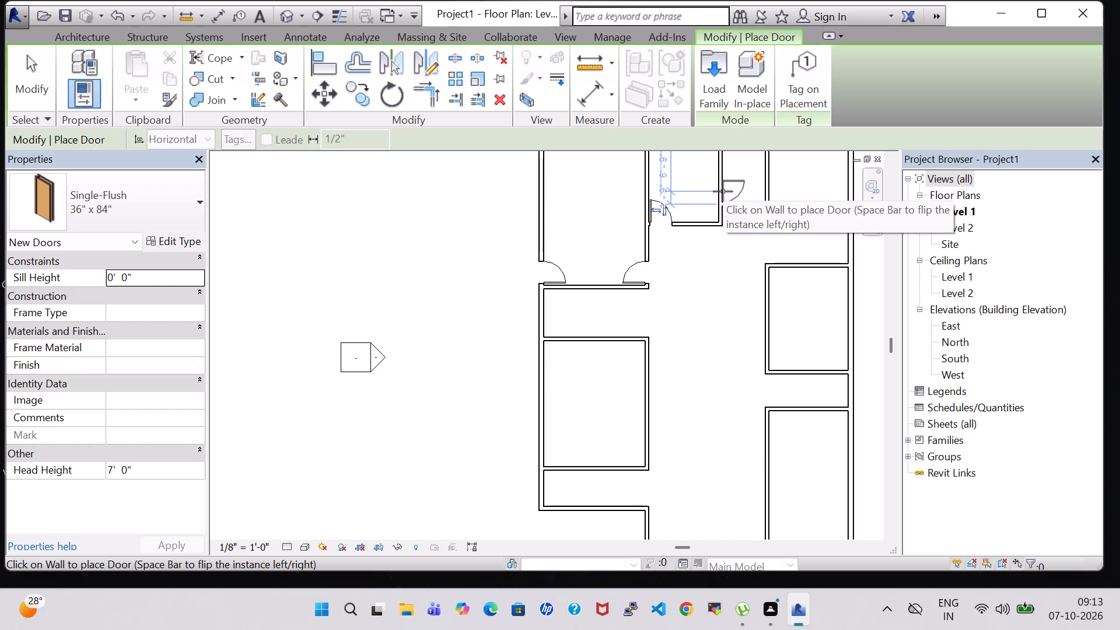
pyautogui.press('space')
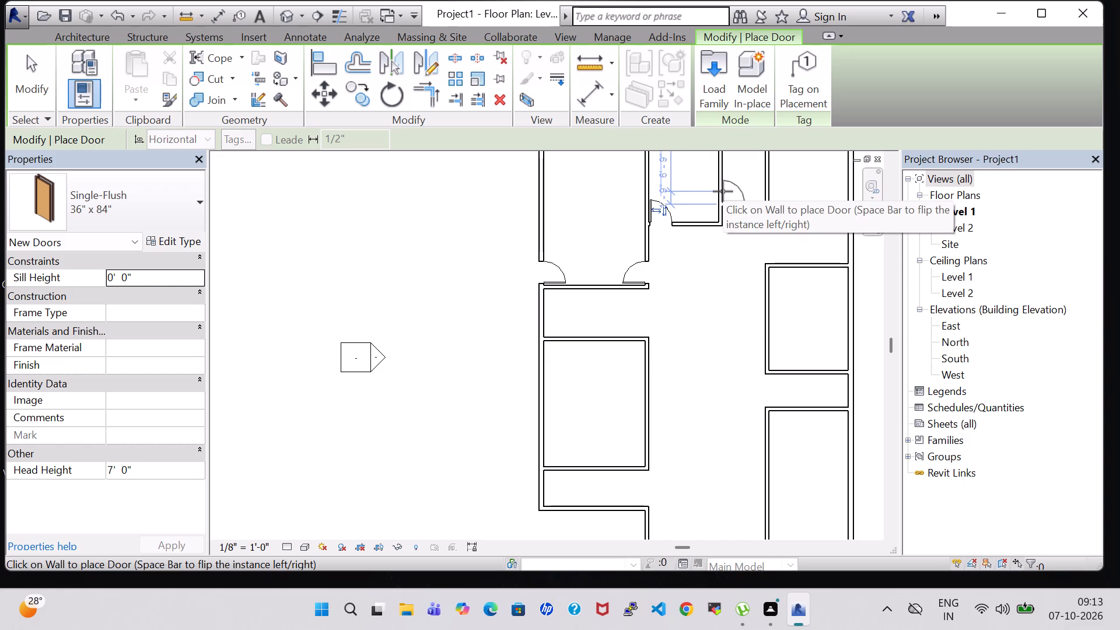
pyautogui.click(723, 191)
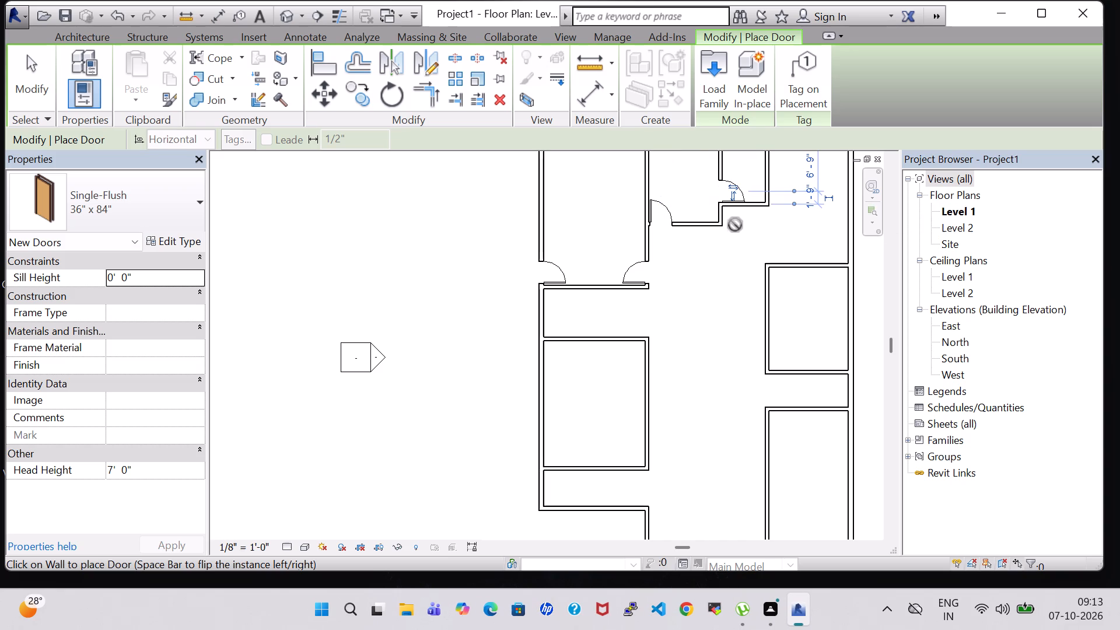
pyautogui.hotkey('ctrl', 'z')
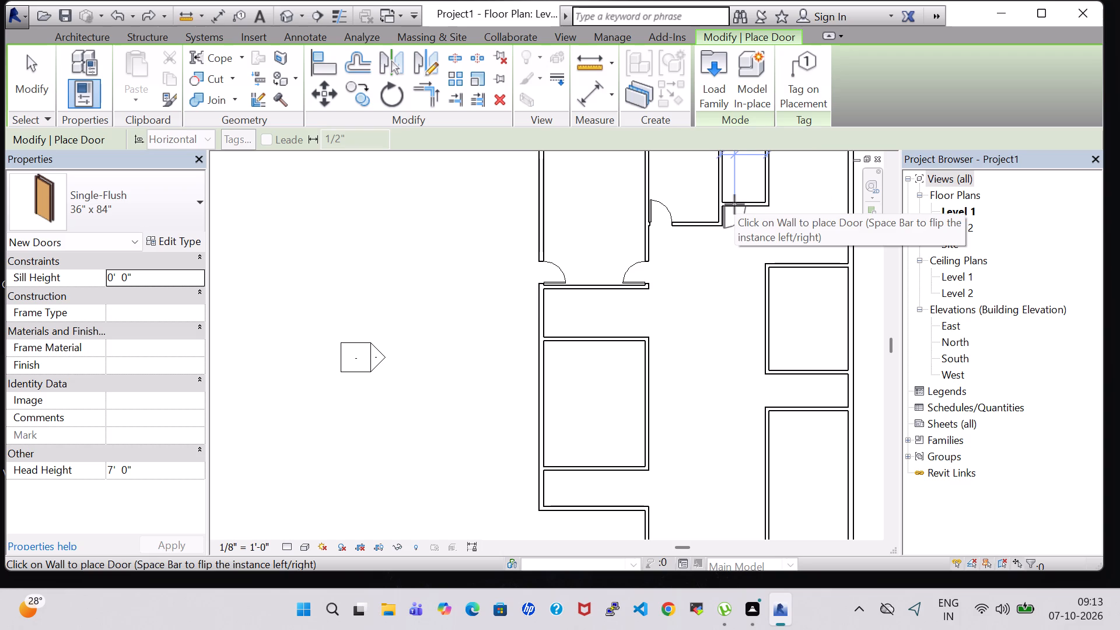
# Place a Single-Flush 36" x 84" door in the smallest north room's south wall, about 1'-9" from its west wall, swinging inward.
pyautogui.scroll(8, 734, 204)
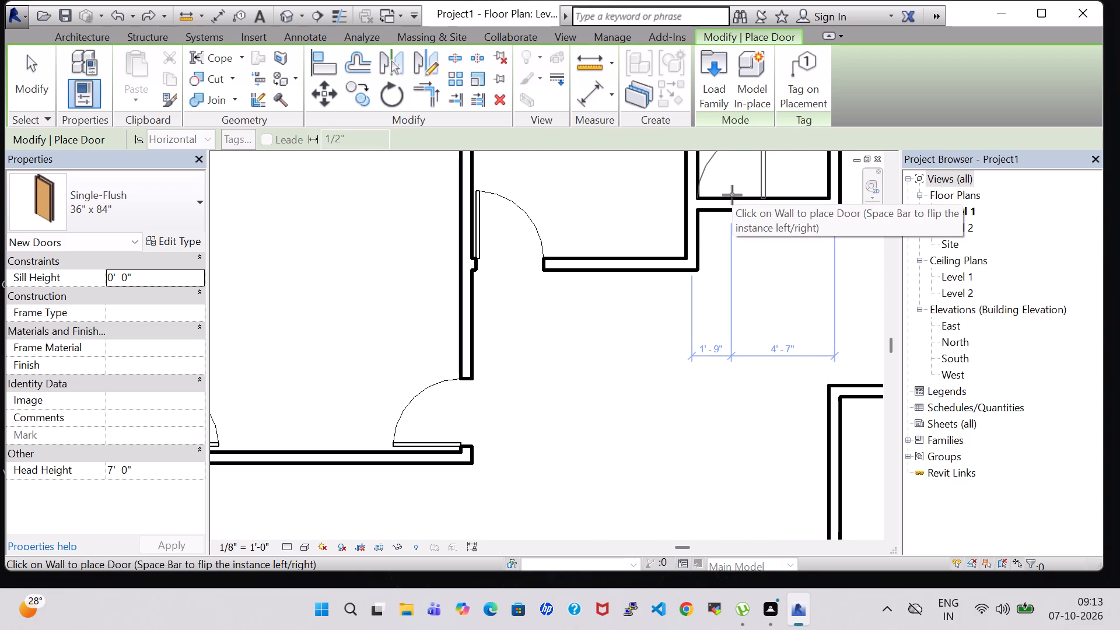
pyautogui.press('space')
pyautogui.click(732, 195)
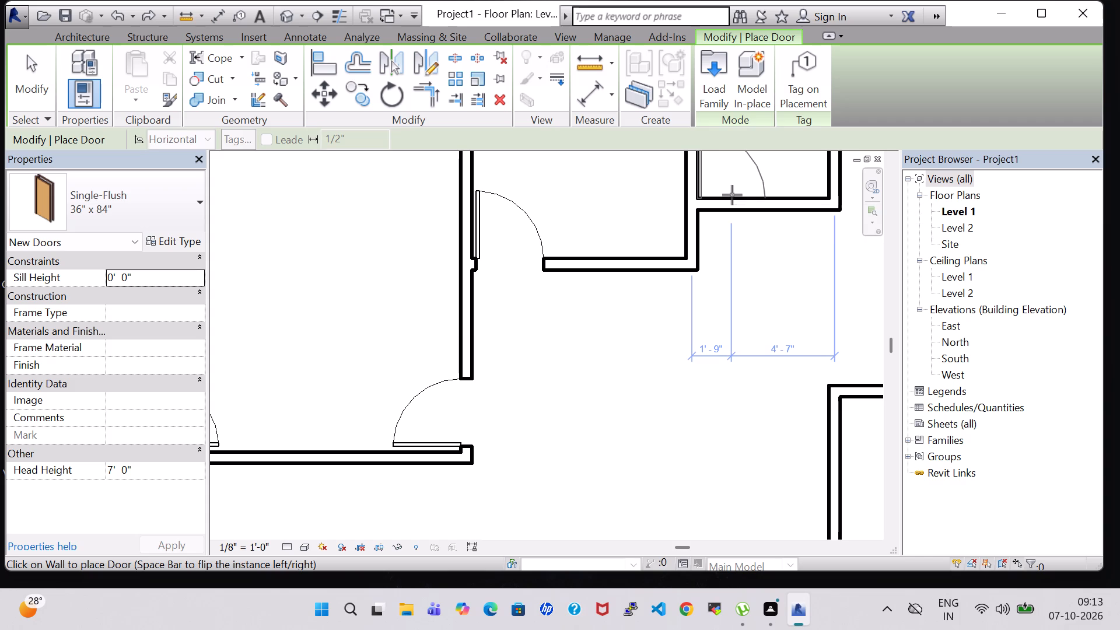
# Place a Single-Flush 36" x 84" door in the outer north wall, about 1'-9" east of the smallest north room's east wall, swinging inward.
pyautogui.scroll(-3, 737, 217)
pyautogui.moveTo(737, 218); pyautogui.dragTo(735, 253, button='middle')
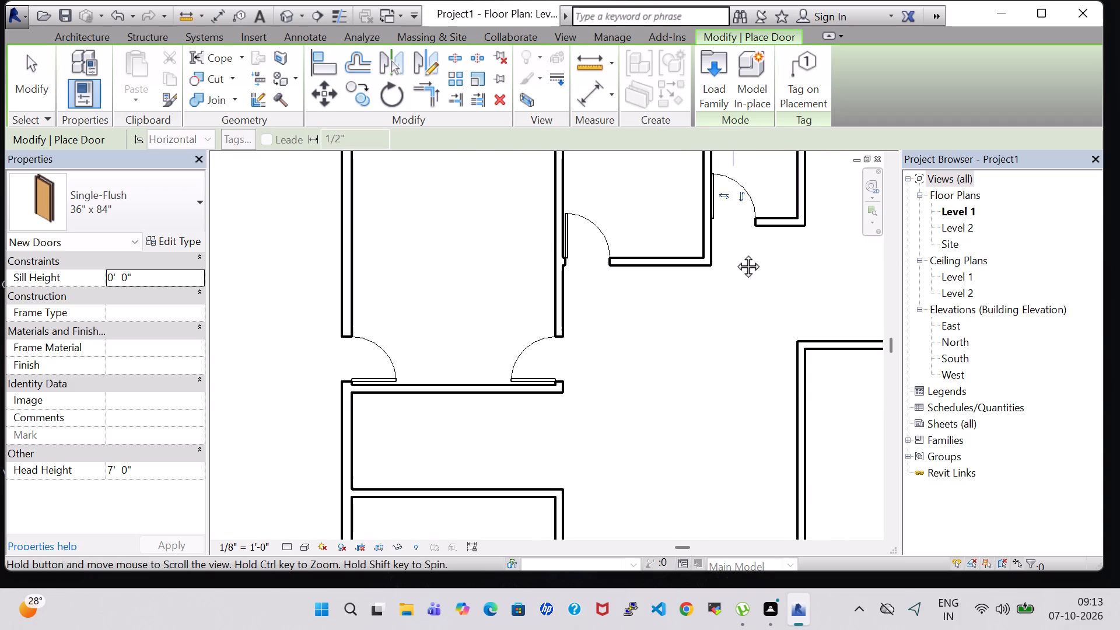
pyautogui.moveTo(735, 253); pyautogui.dragTo(719, 316, button='middle')
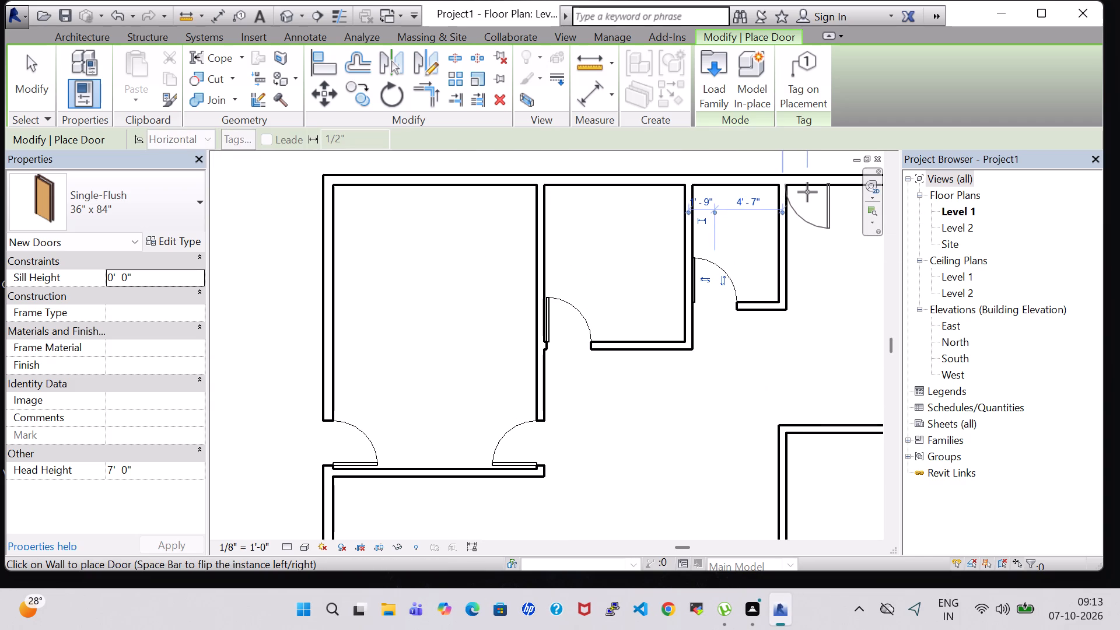
pyautogui.press('space')
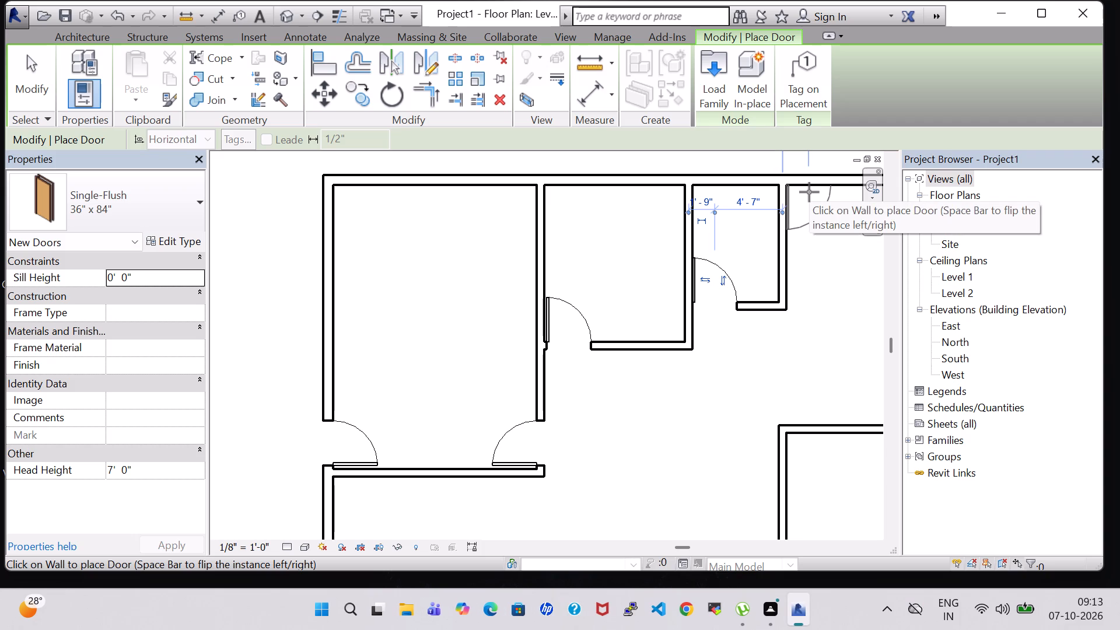
pyautogui.click(809, 192)
# Place a Single-Flush 36" x 84" door in the middle east room's west wall, about 2'-0" from its south wall, swinging inward.
pyautogui.scroll(-4, 748, 382)
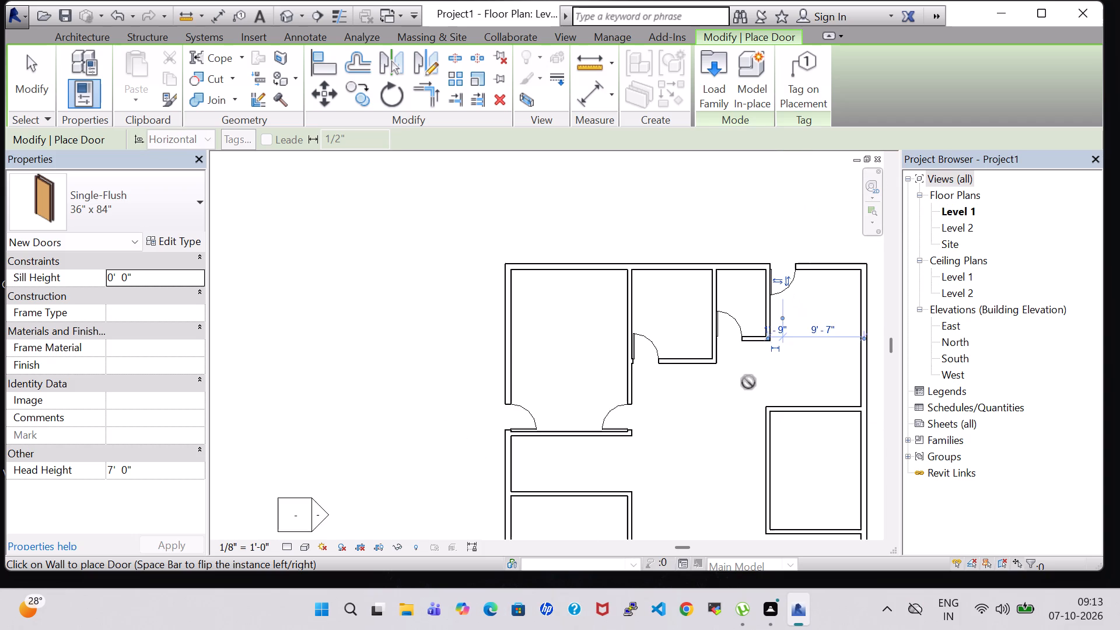
pyautogui.scroll(-1, 748, 382)
pyautogui.moveTo(748, 382); pyautogui.dragTo(702, 278, button='middle')
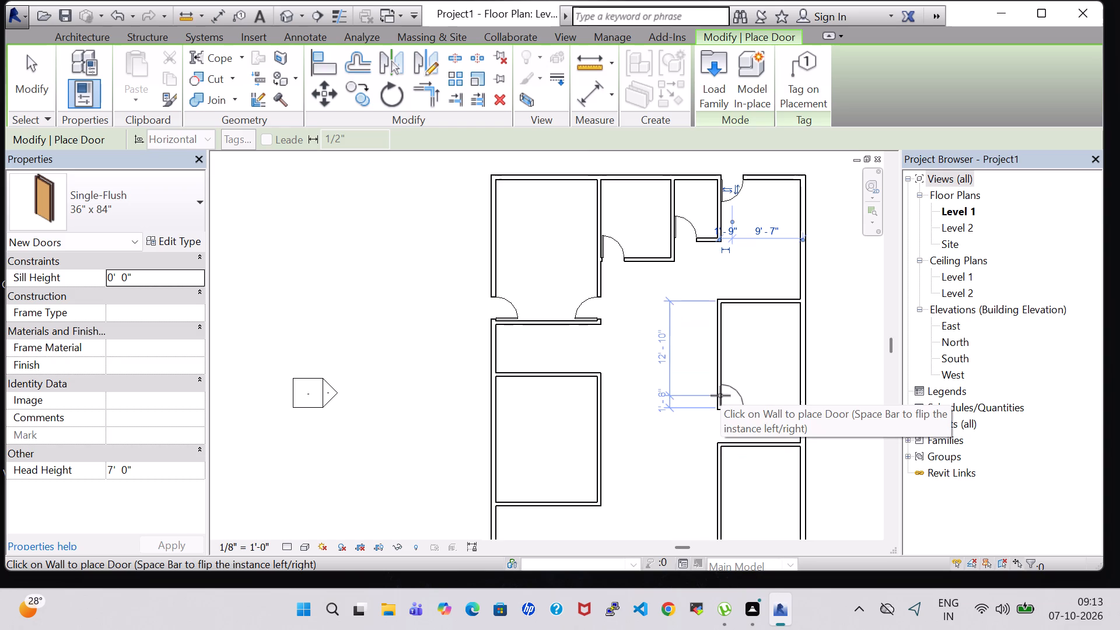
pyautogui.scroll(8, 720, 395)
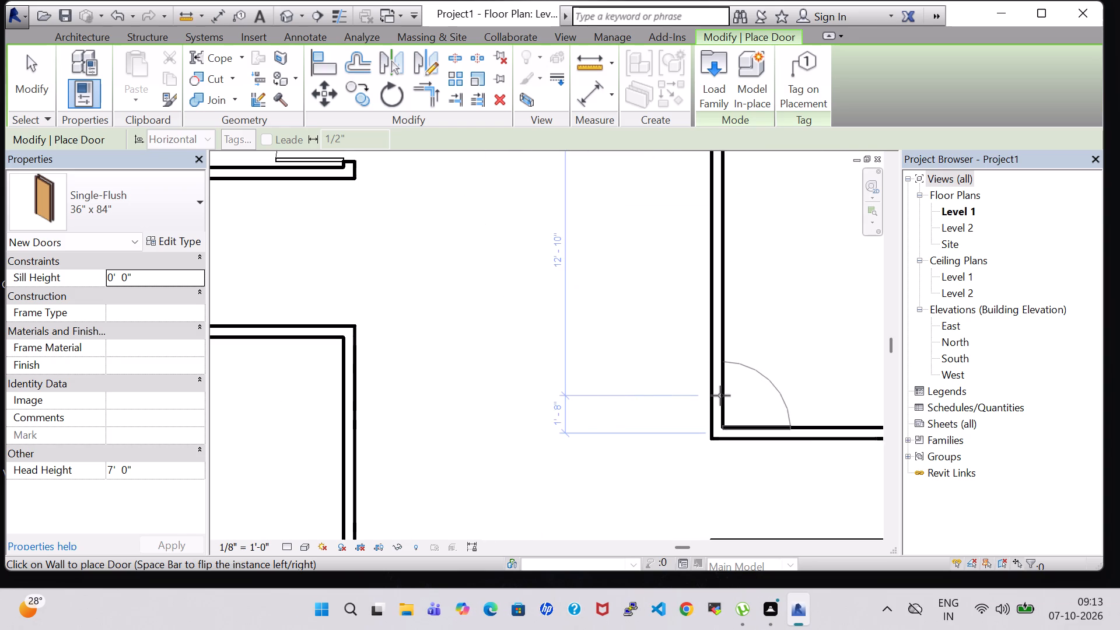
pyautogui.click(719, 387)
# Place a Single-Flush 36" x 84" door in the middle west room's outer wall, about 2'-0" from its south wall, swinging inward.
pyautogui.scroll(-1, 679, 399)
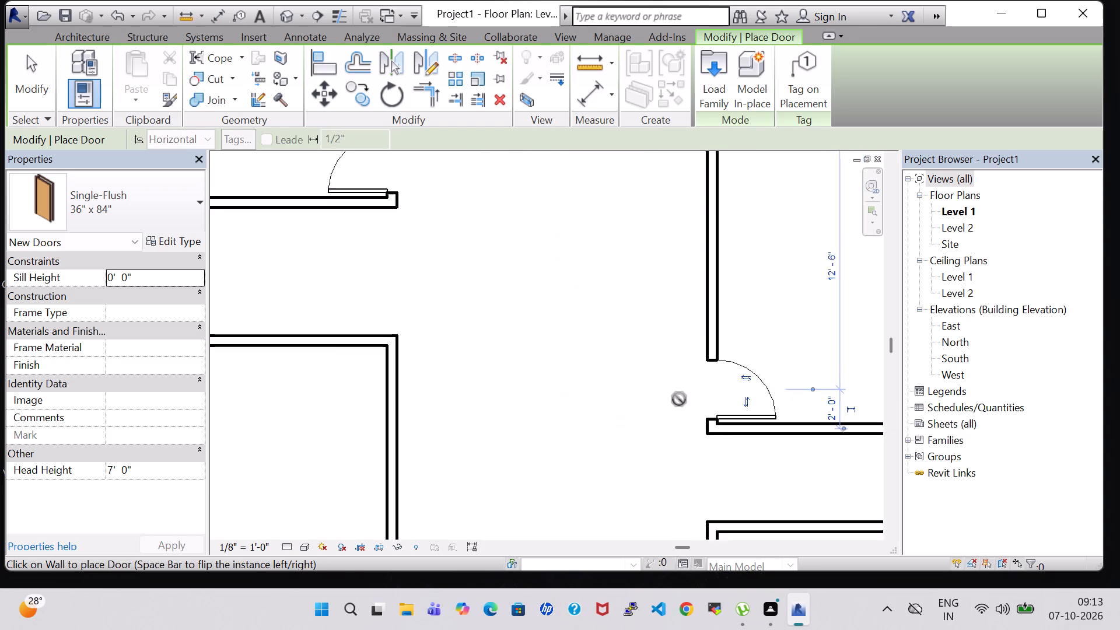
pyautogui.scroll(-6, 679, 399)
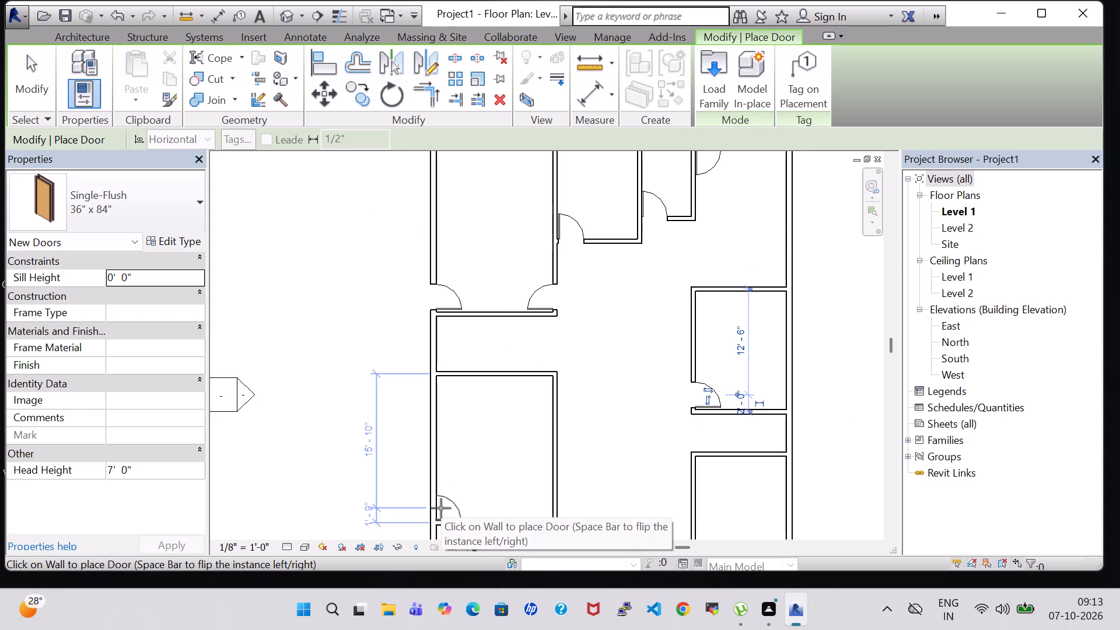
pyautogui.scroll(4, 441, 508)
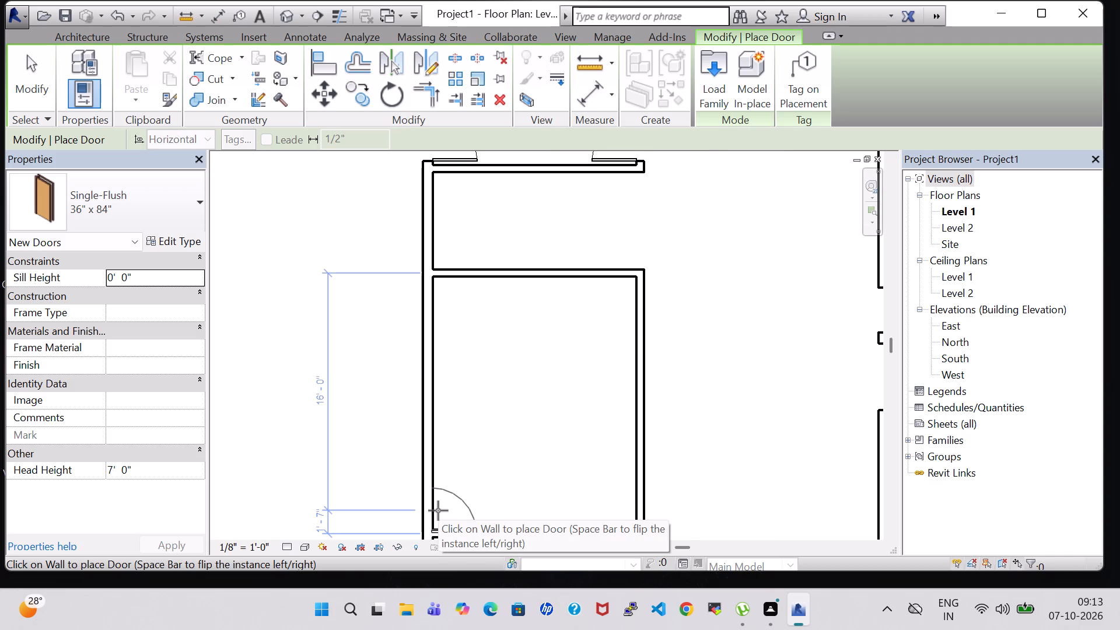
pyautogui.moveTo(438, 508); pyautogui.dragTo(452, 458, button='middle')
pyautogui.scroll(1, 438, 508)
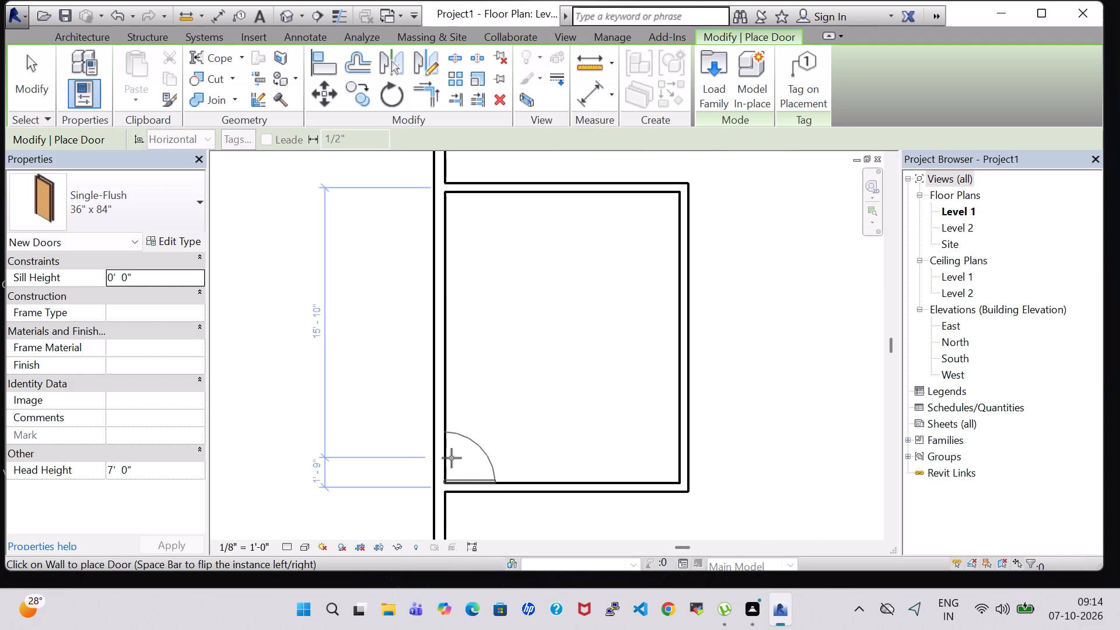
pyautogui.press('Up')
pyautogui.press('Up')
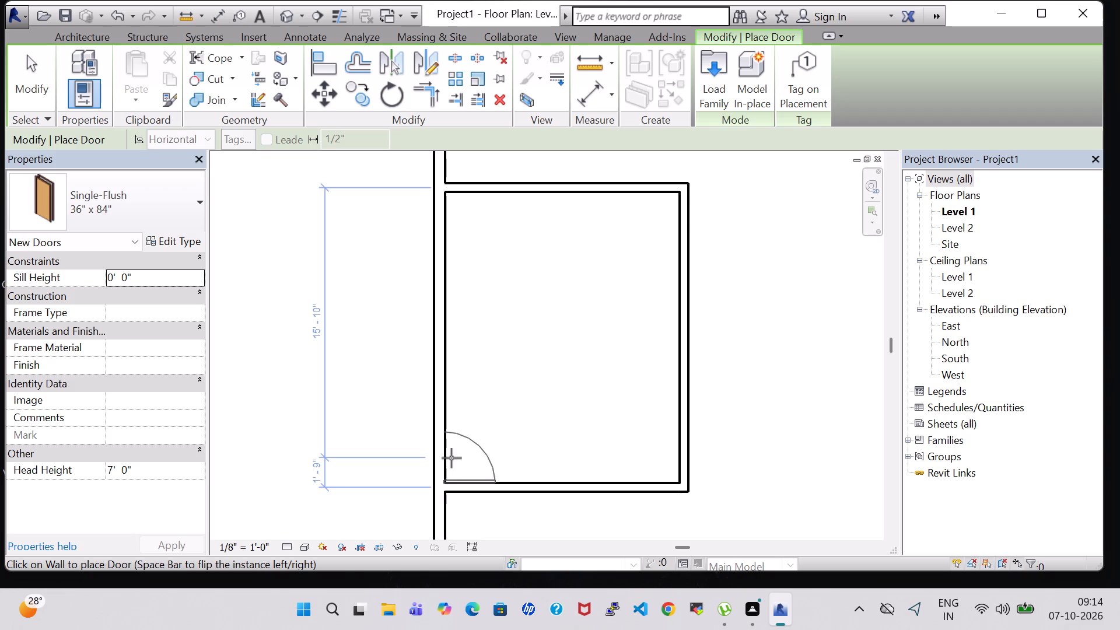
pyautogui.click(449, 461)
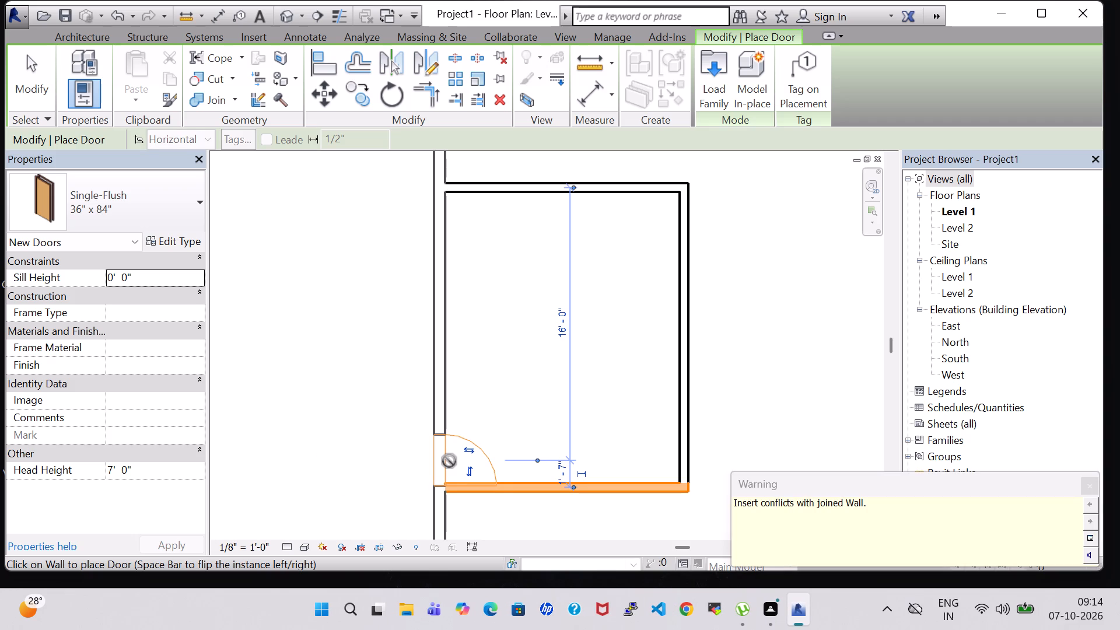
pyautogui.hotkey('ctrl', 'z')
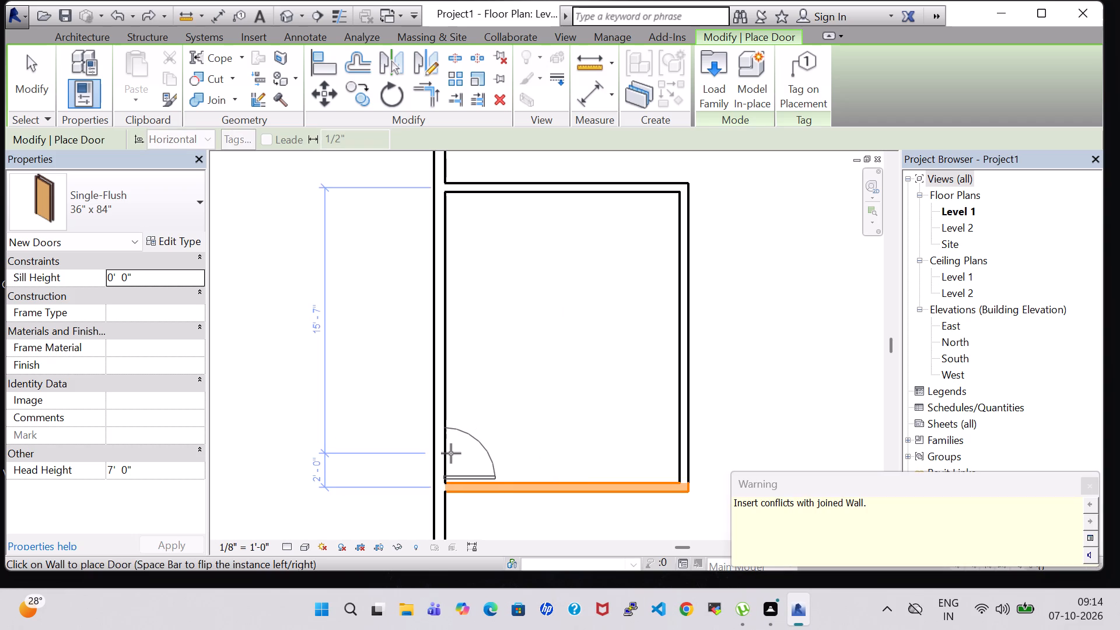
pyautogui.click(451, 453)
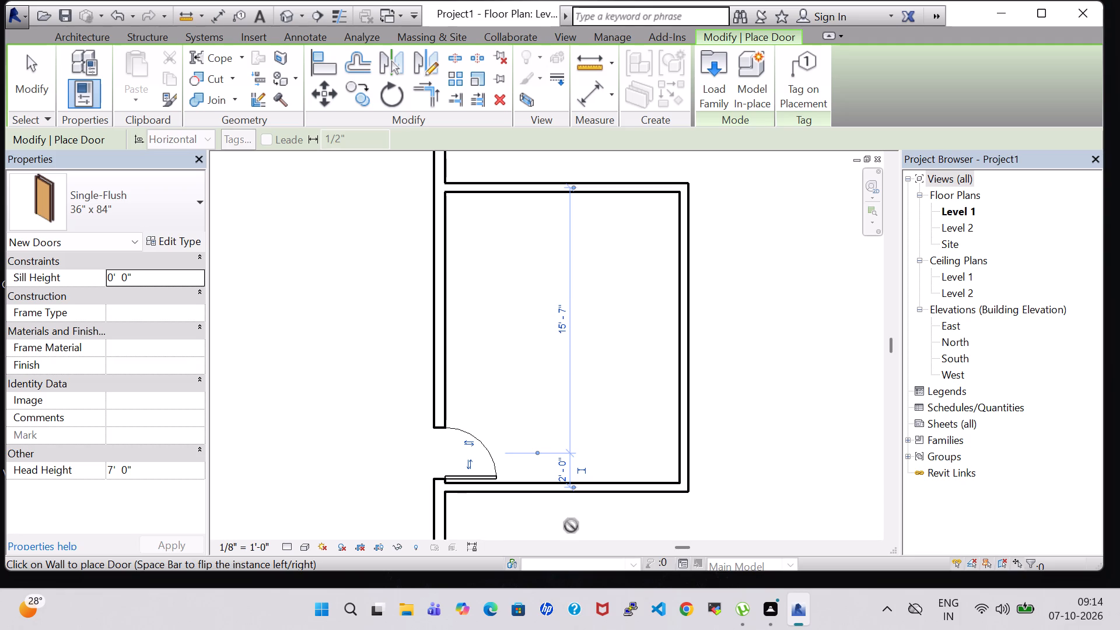
# Place a Single-Flush 36" x 84" door in the middle west room's east wall, about 2'-6" from its south wall, swinging inward.
pyautogui.scroll(-3, 571, 526)
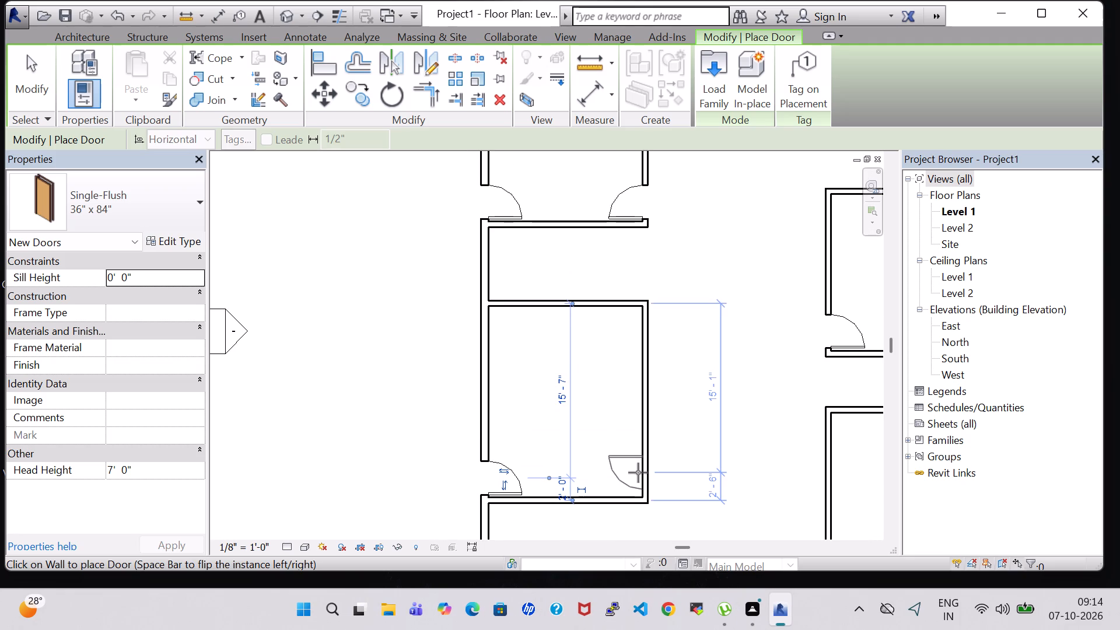
pyautogui.press('space')
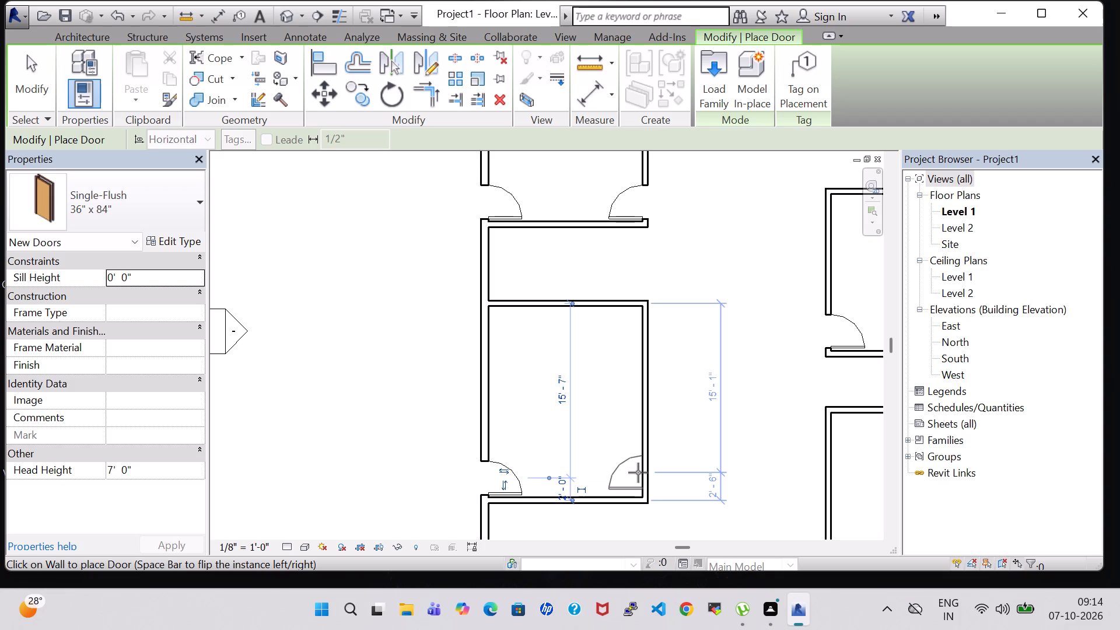
pyautogui.click(638, 473)
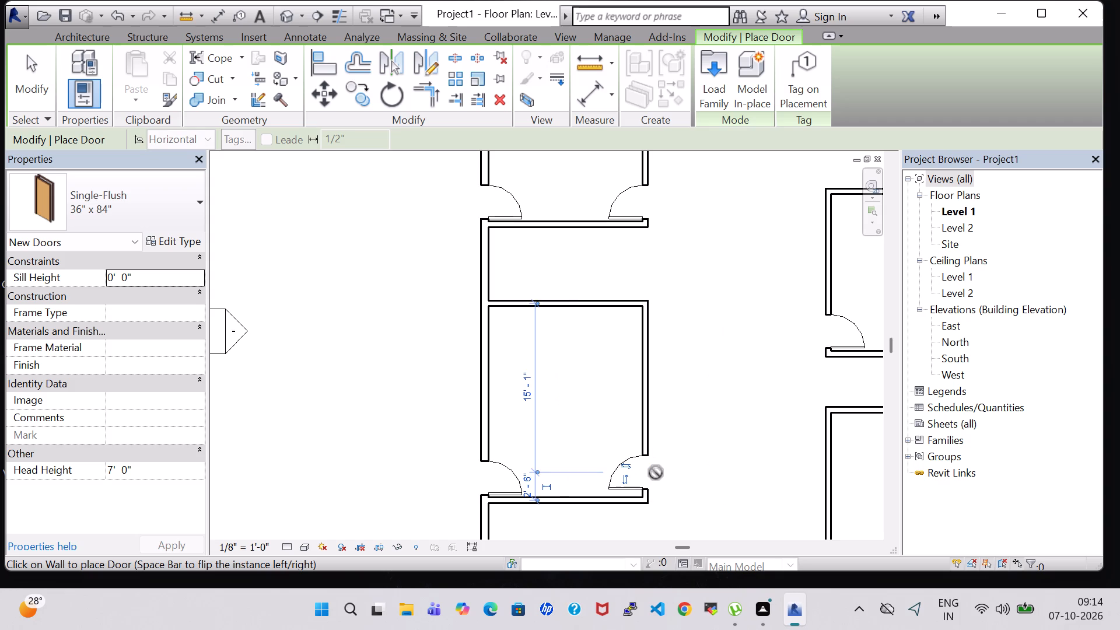
pyautogui.press('Down')
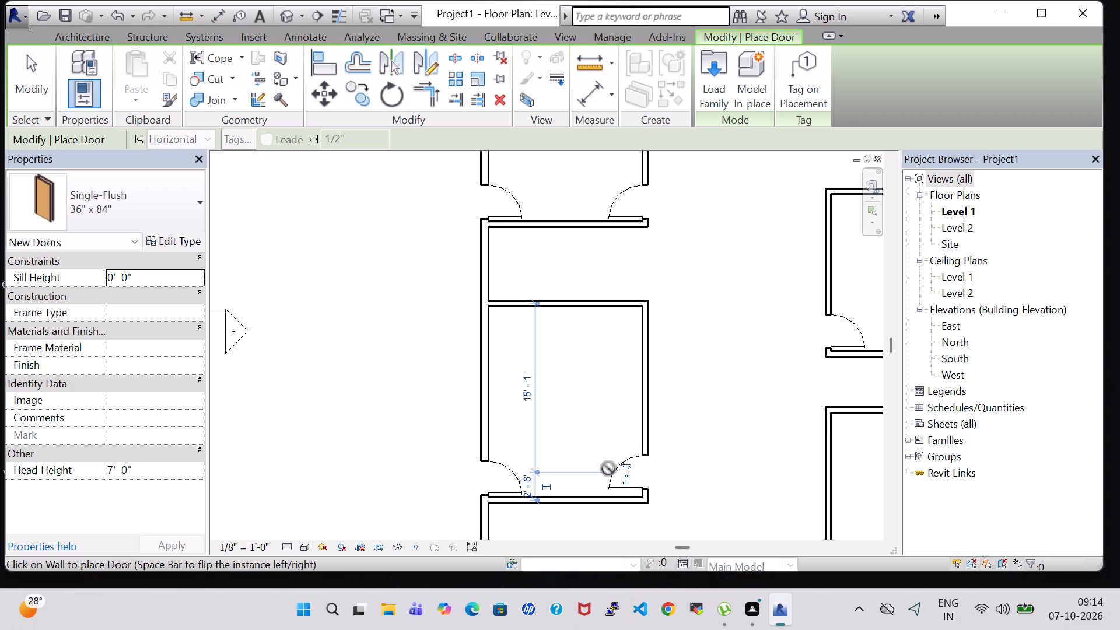
# Move the door in the middle west room's east wall south to about 2'-2" from the room's south wall.
pyautogui.press('Escape')
pyautogui.press('Escape')
pyautogui.click(613, 474)
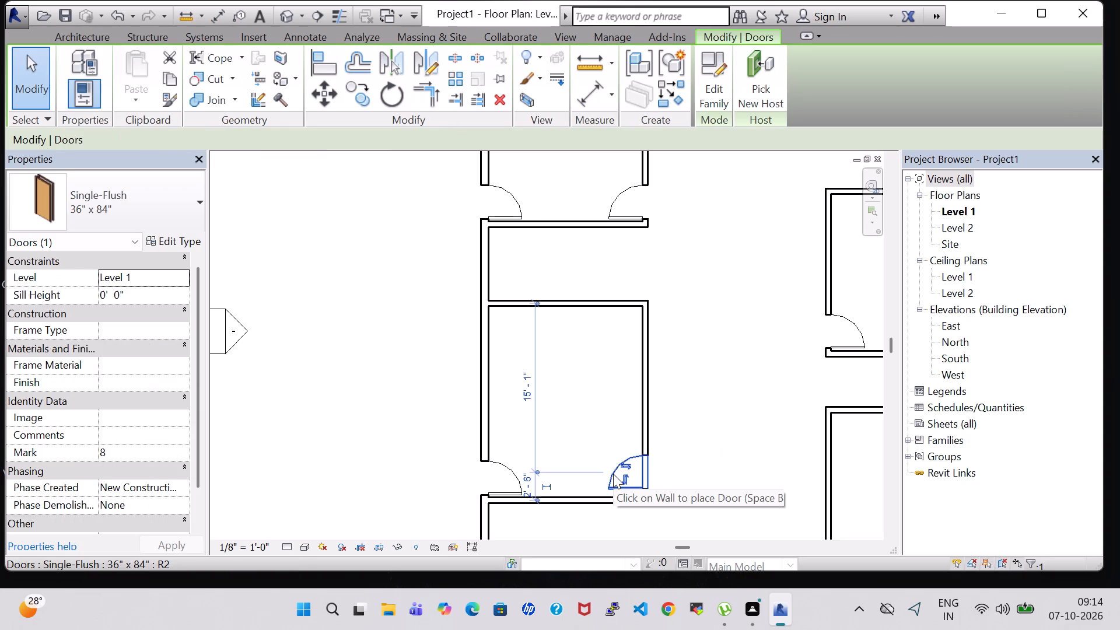
pyautogui.press('Down')
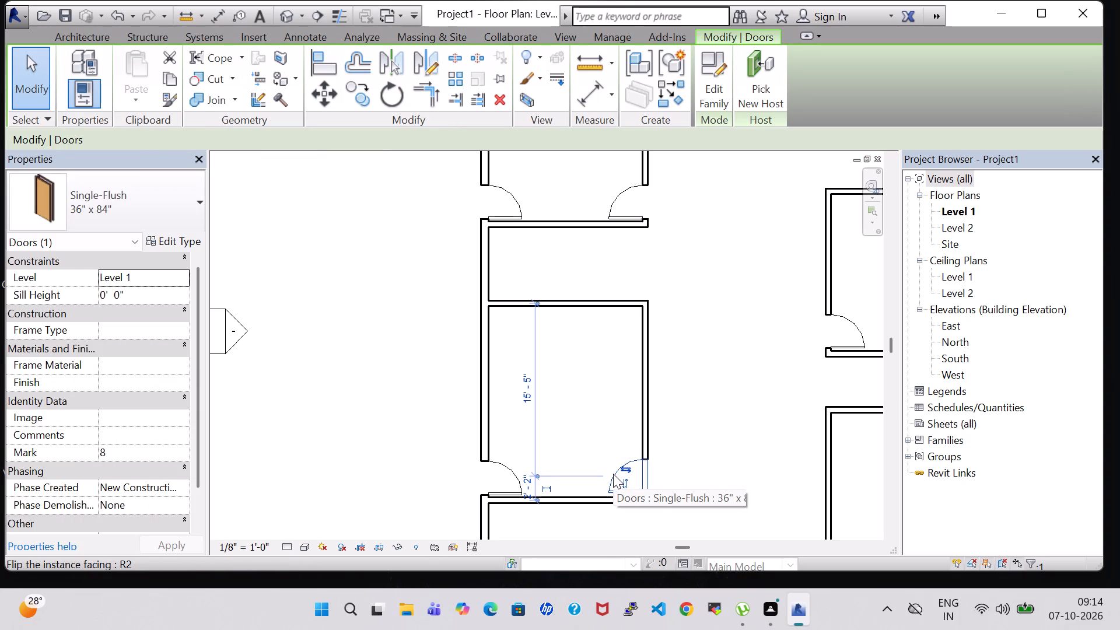
pyautogui.press('Down')
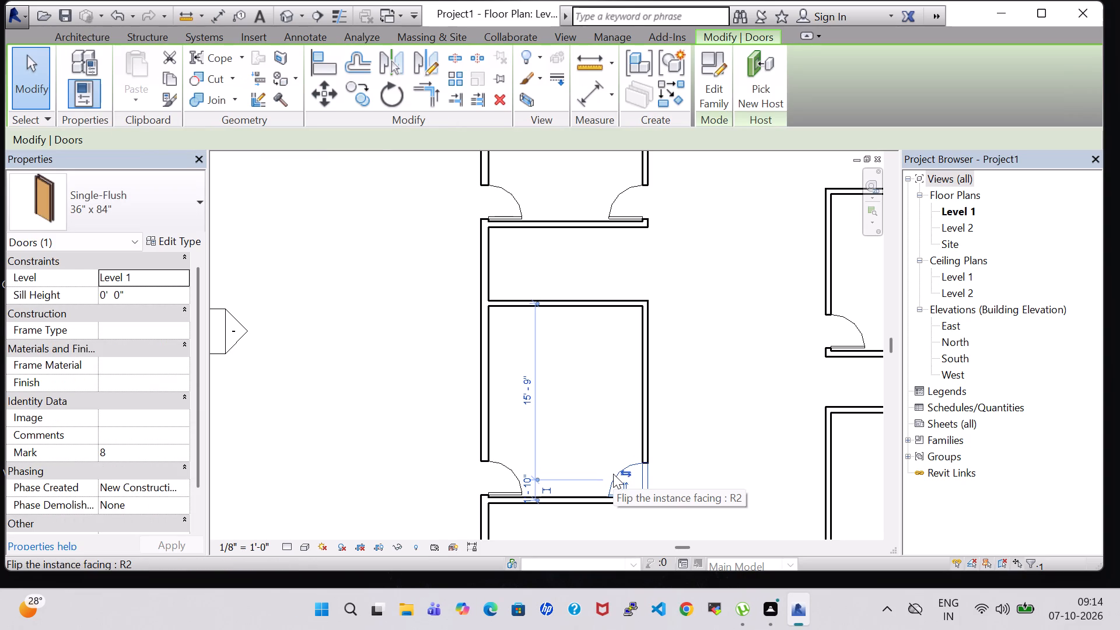
pyautogui.press('Up')
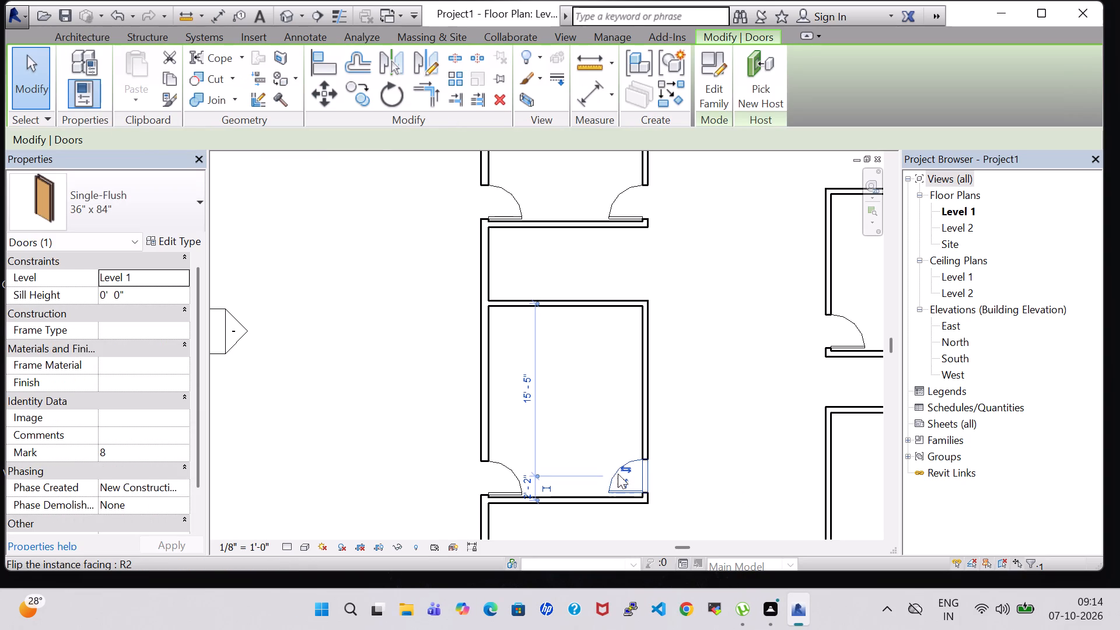
pyautogui.click(724, 419)
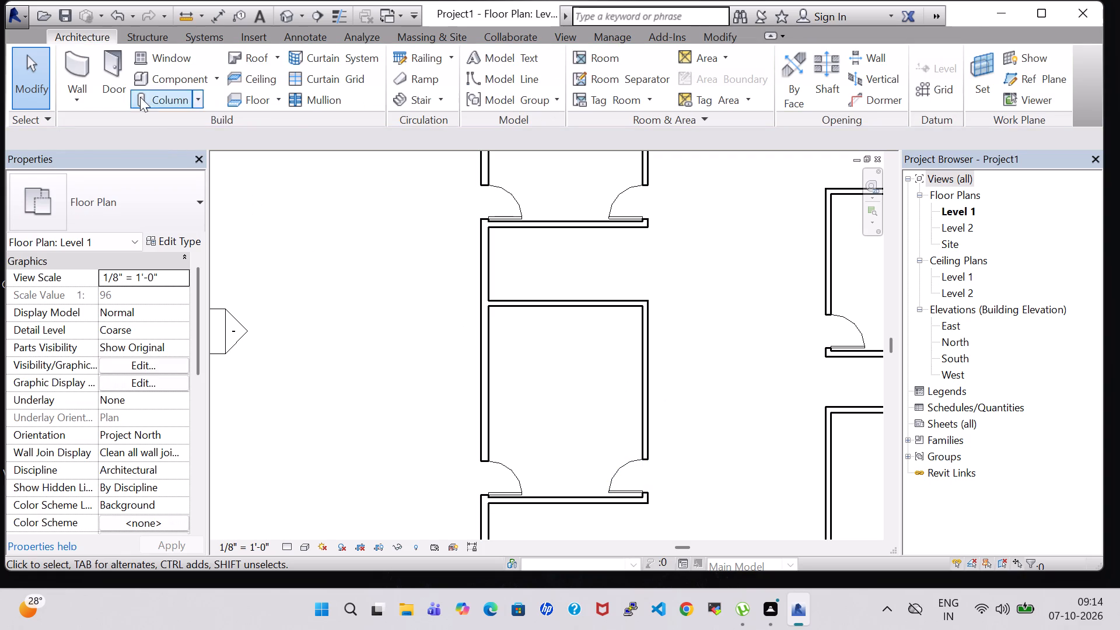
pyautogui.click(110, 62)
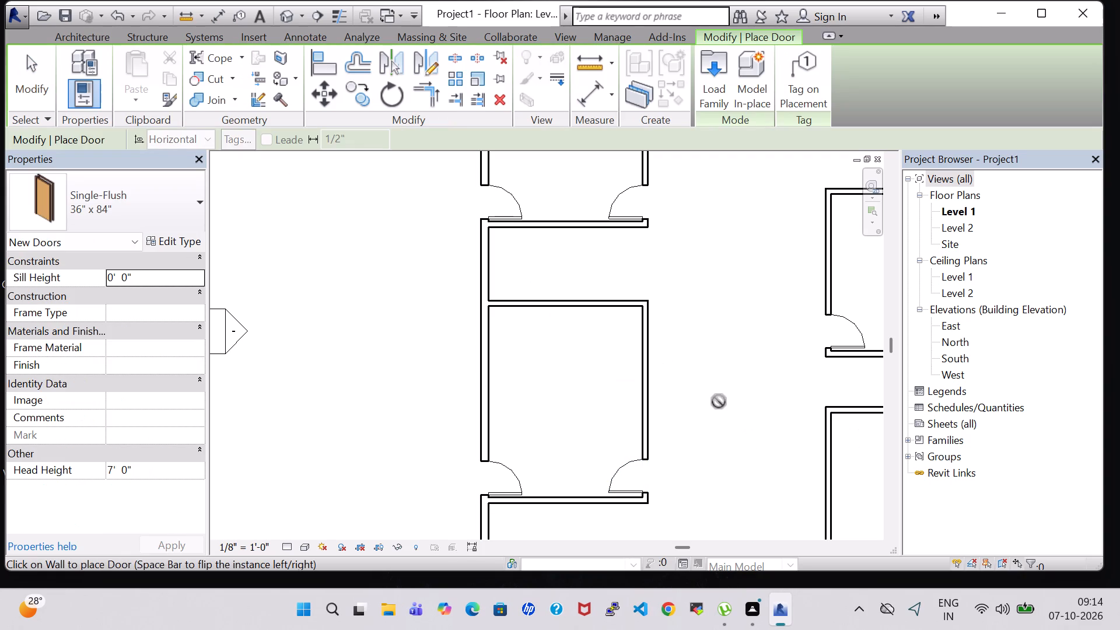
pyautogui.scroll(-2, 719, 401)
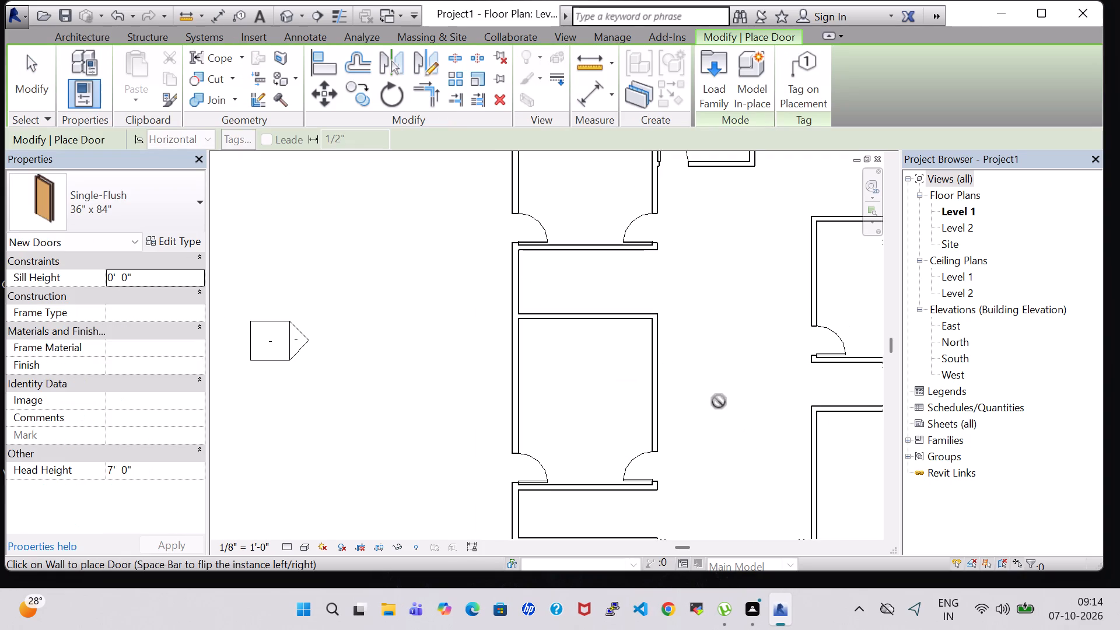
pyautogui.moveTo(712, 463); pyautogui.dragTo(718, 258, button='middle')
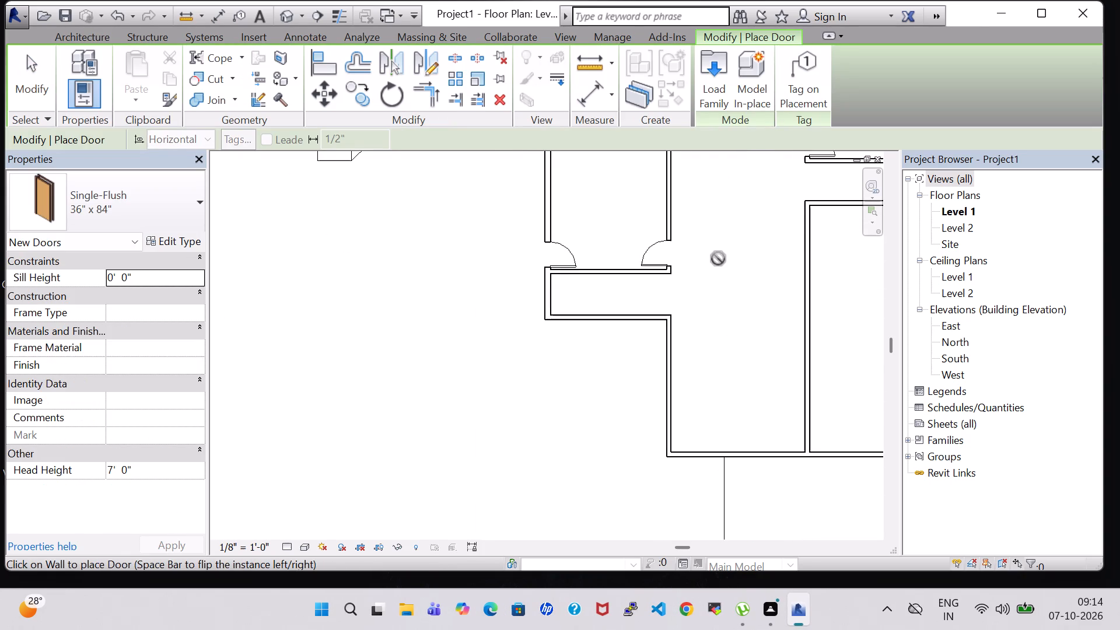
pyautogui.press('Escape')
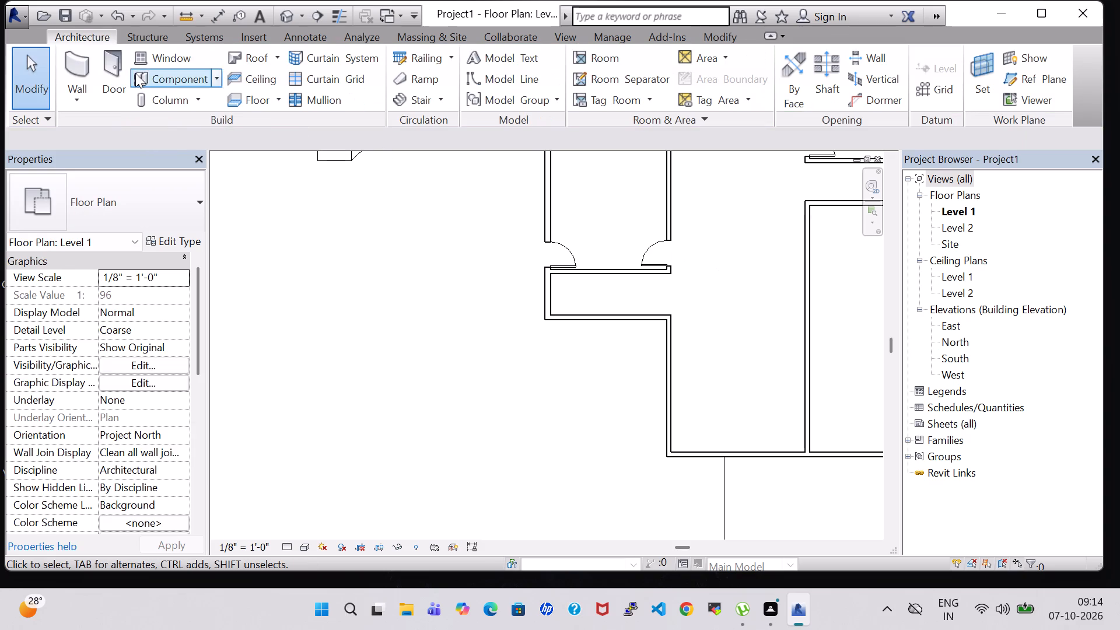
# Draw an inner Generic - 6" wall closing the east side of the small room south of the middle west room.
pyautogui.click(79, 63)
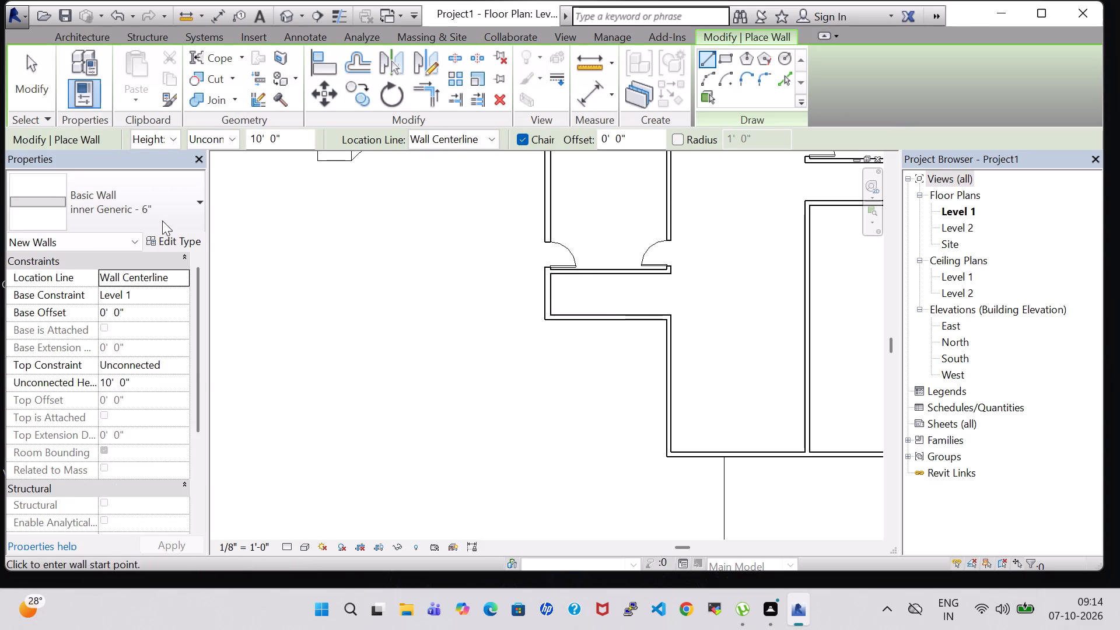
pyautogui.click(670, 275)
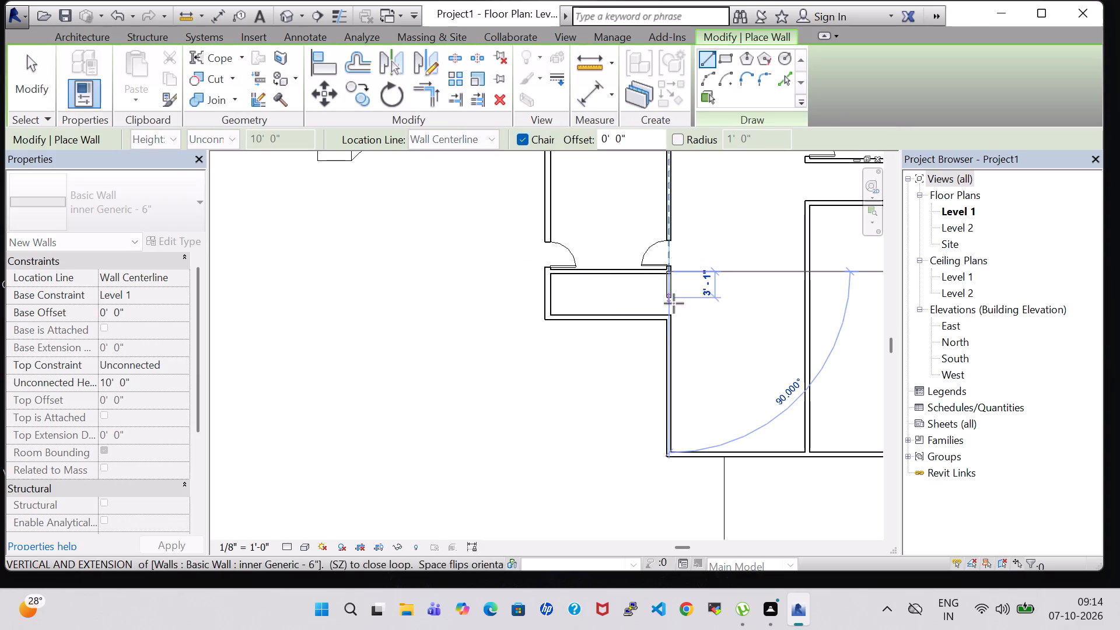
pyautogui.click(669, 316)
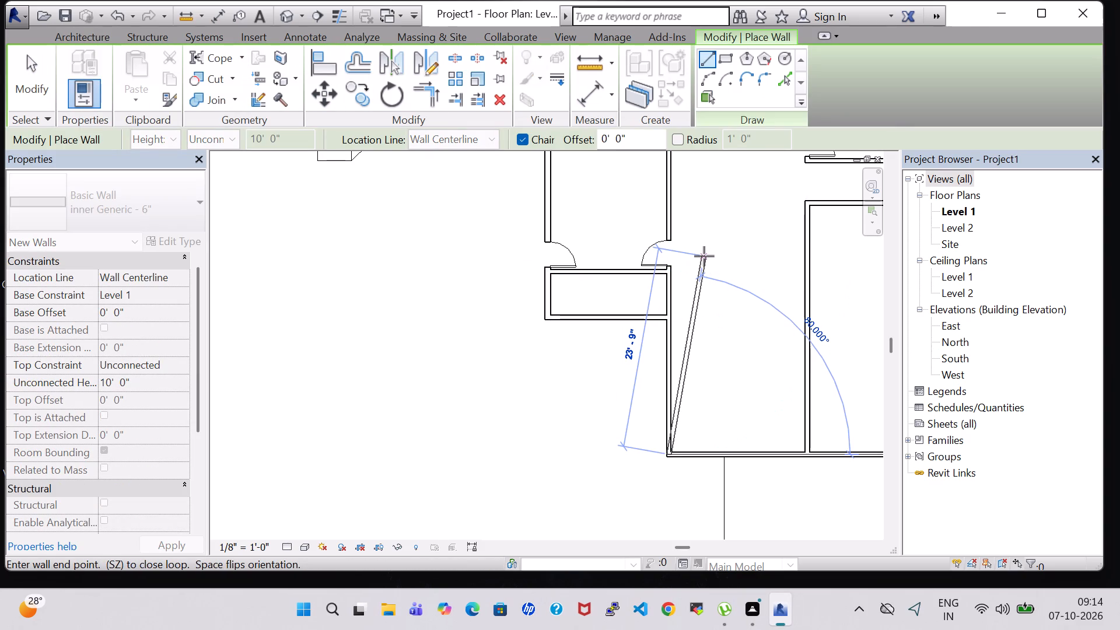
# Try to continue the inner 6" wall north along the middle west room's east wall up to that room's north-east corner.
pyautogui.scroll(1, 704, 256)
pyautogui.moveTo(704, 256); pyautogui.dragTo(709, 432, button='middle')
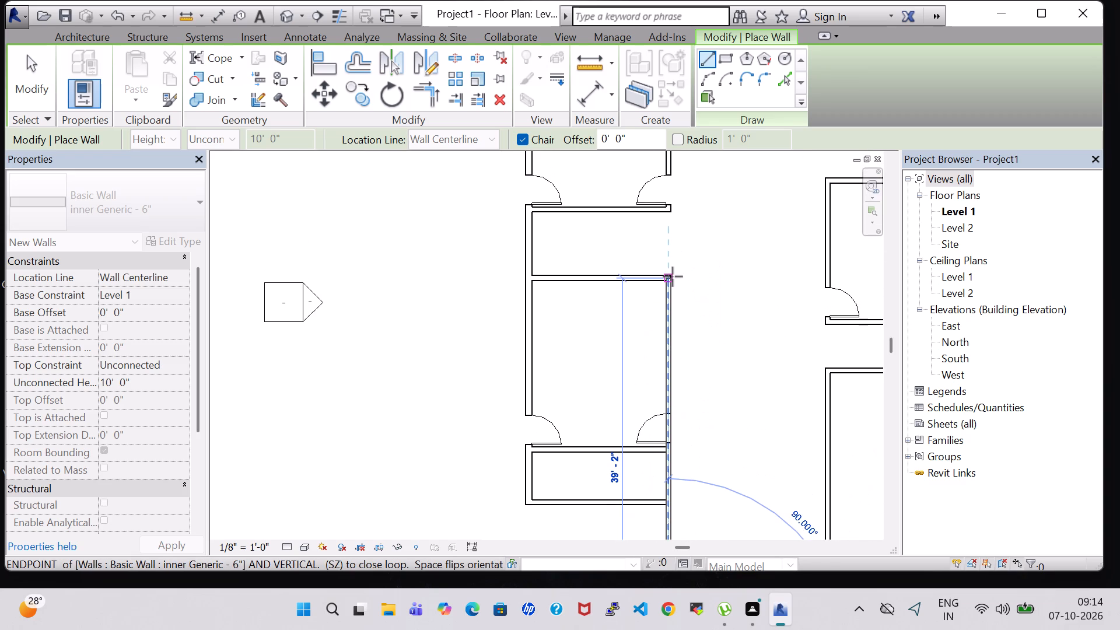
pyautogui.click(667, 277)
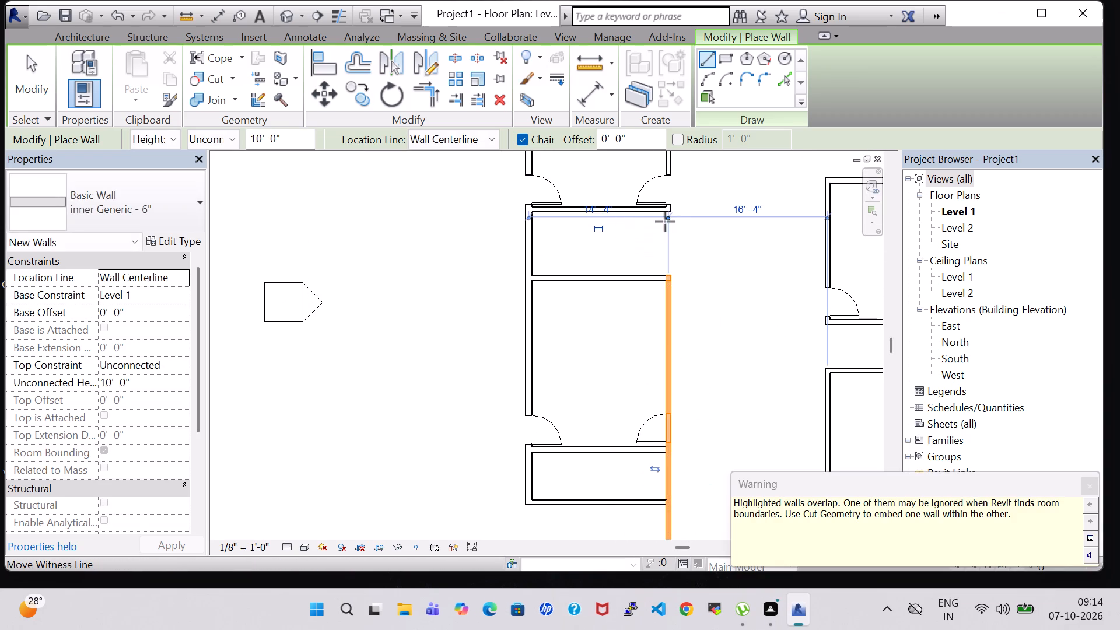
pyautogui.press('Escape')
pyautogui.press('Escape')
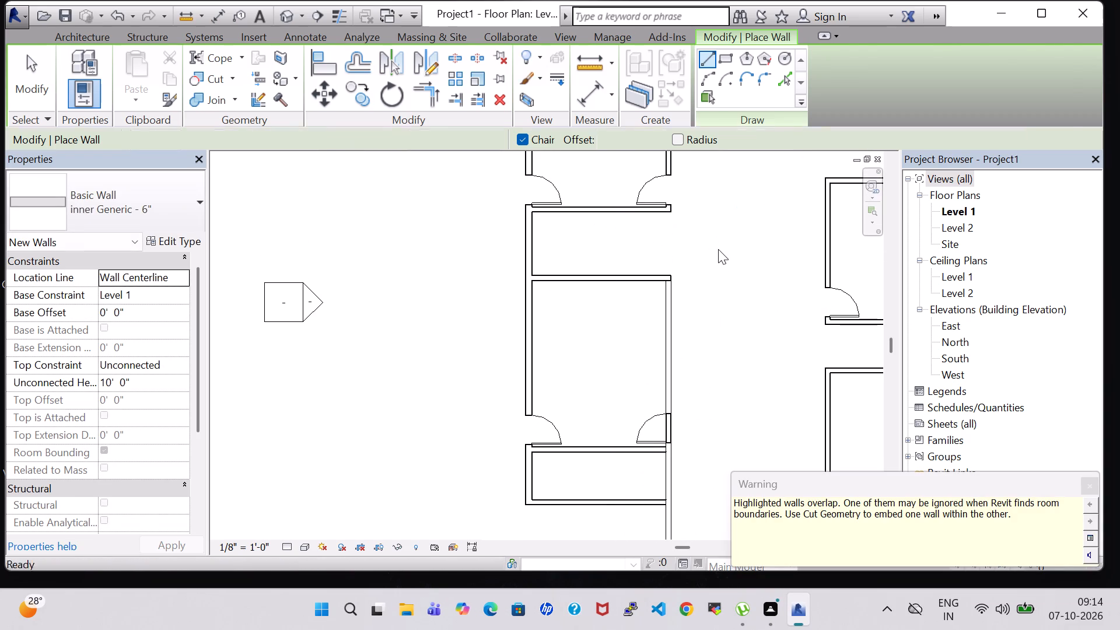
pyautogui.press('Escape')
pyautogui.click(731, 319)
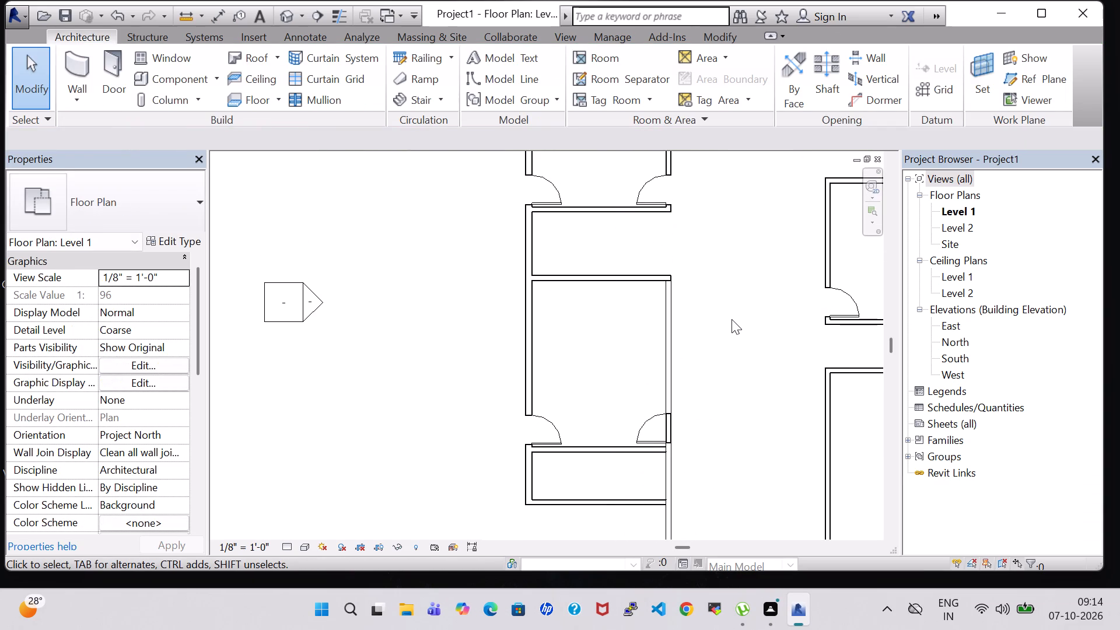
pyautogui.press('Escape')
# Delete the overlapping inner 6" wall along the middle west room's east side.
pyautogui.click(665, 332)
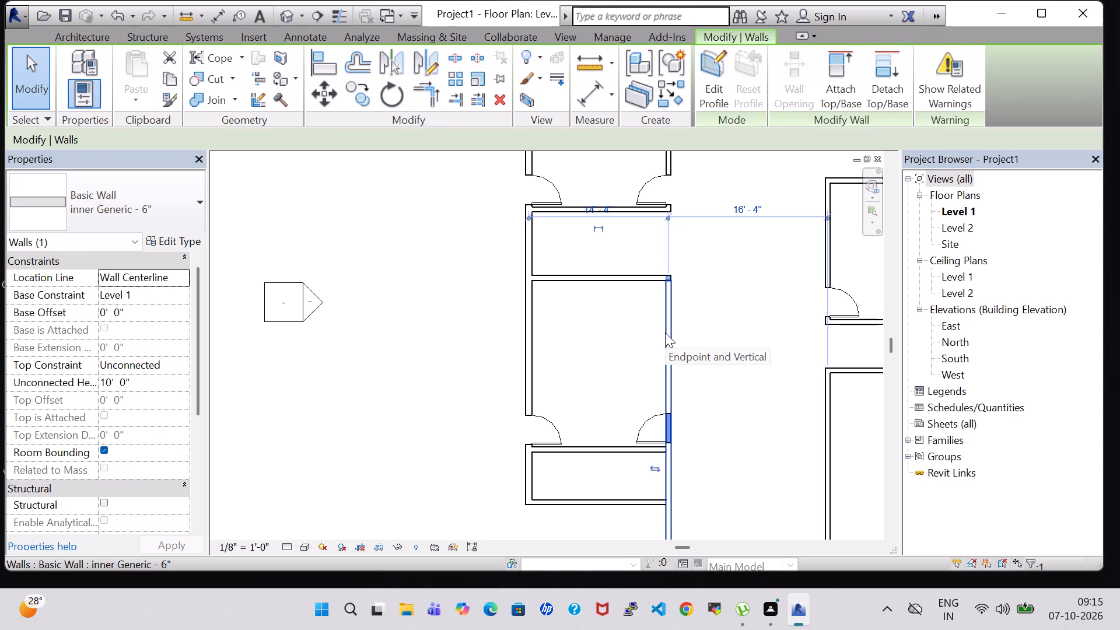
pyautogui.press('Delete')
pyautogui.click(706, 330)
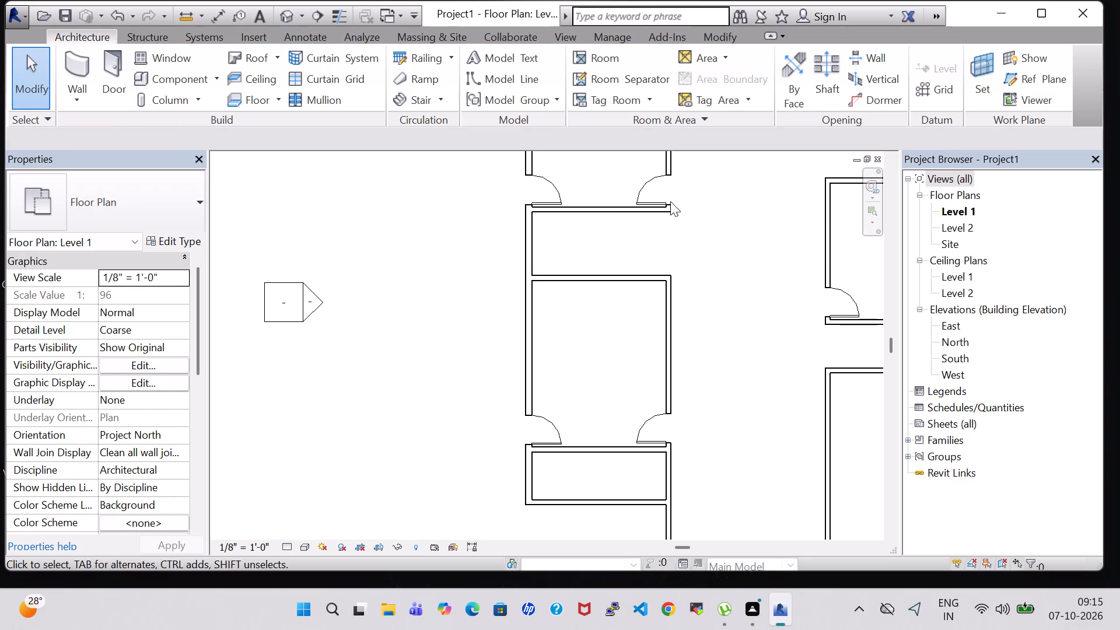
# Draw an inner Generic - 6" wall closing the east side of the small room directly north of the middle west room.
pyautogui.click(73, 59)
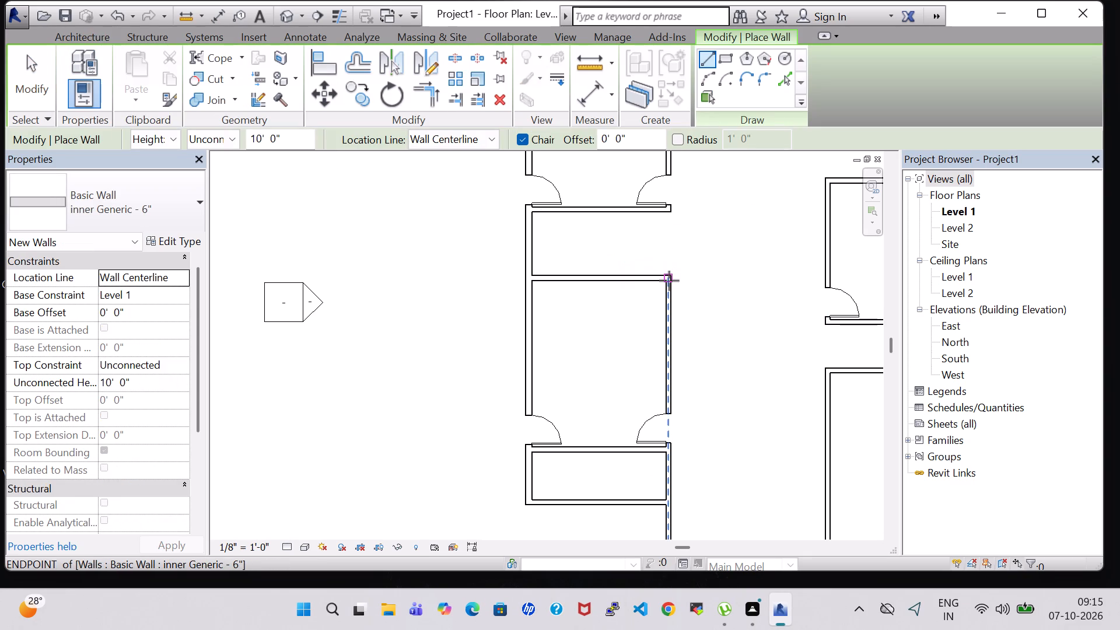
pyautogui.click(669, 281)
pyautogui.click(670, 216)
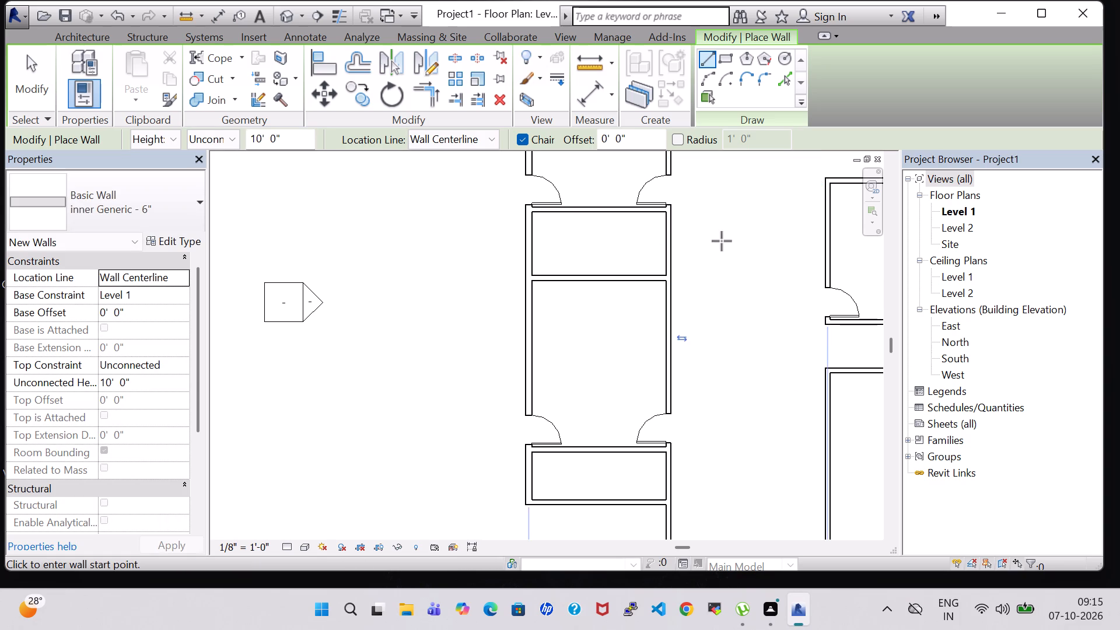
pyautogui.press('Escape')
pyautogui.press('Escape')
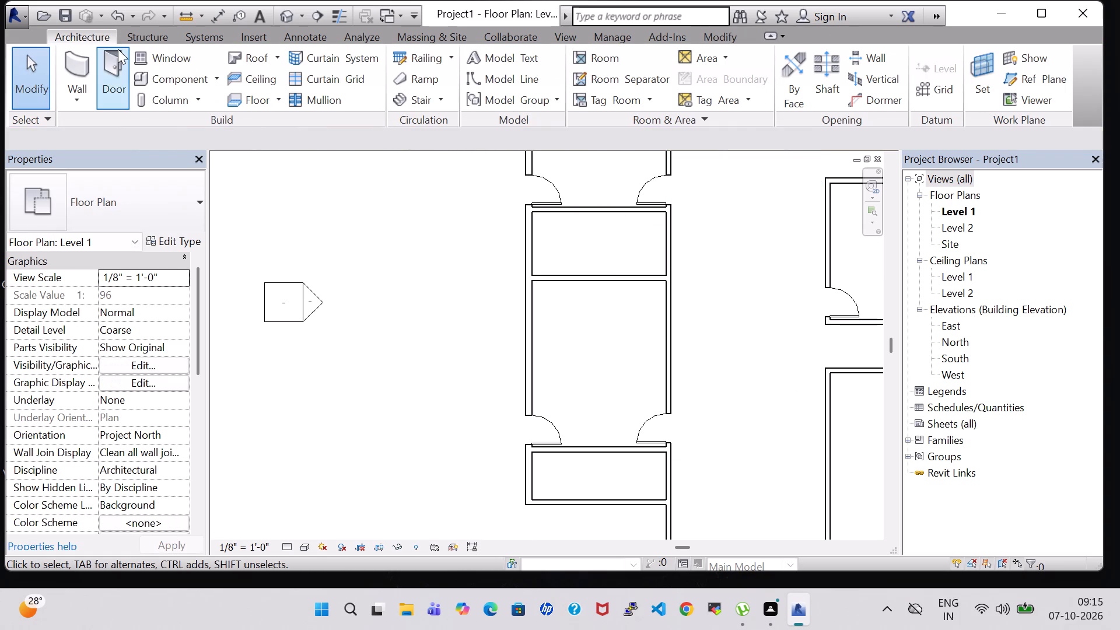
# Place a Single-Flush 36" x 84" door in that small room's east wall, about 1'-11" from its north wall, swinging inward.
pyautogui.click(117, 49)
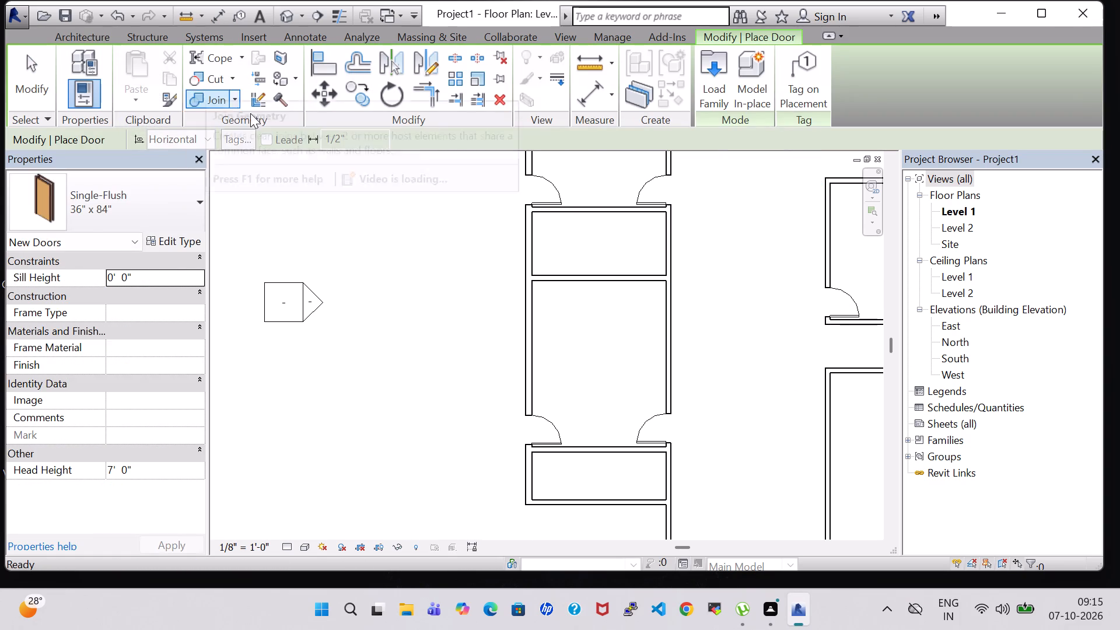
pyautogui.click(664, 228)
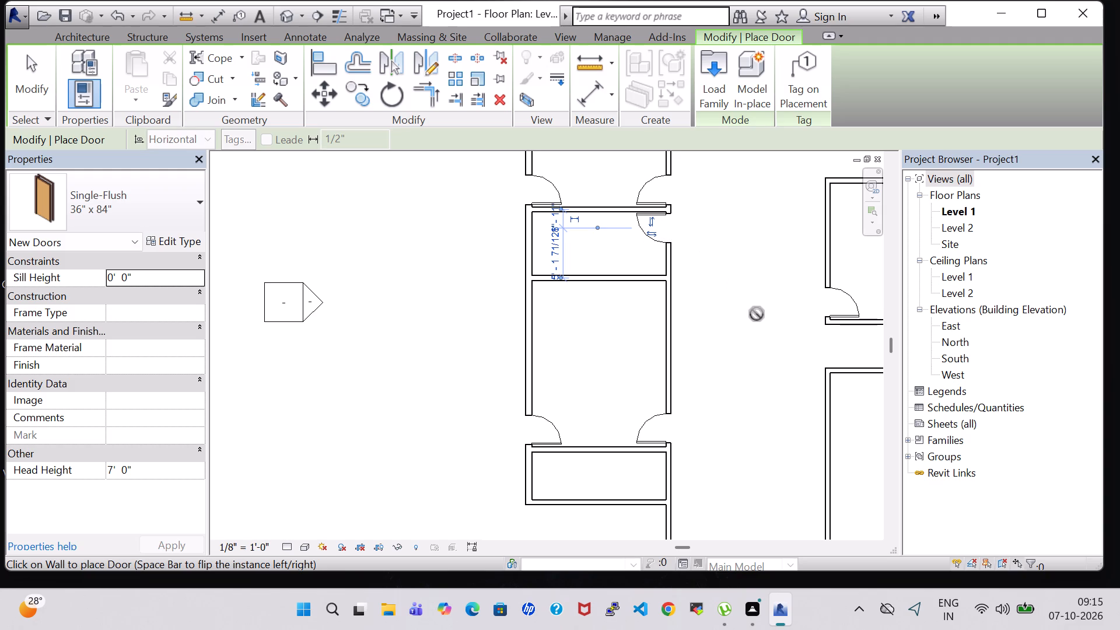
# Place a Single-Flush 36" x 84" door in the southern small west room's east wall, about 1'-9" from its north wall, swinging inward.
pyautogui.moveTo(730, 436); pyautogui.dragTo(748, 391, button='middle')
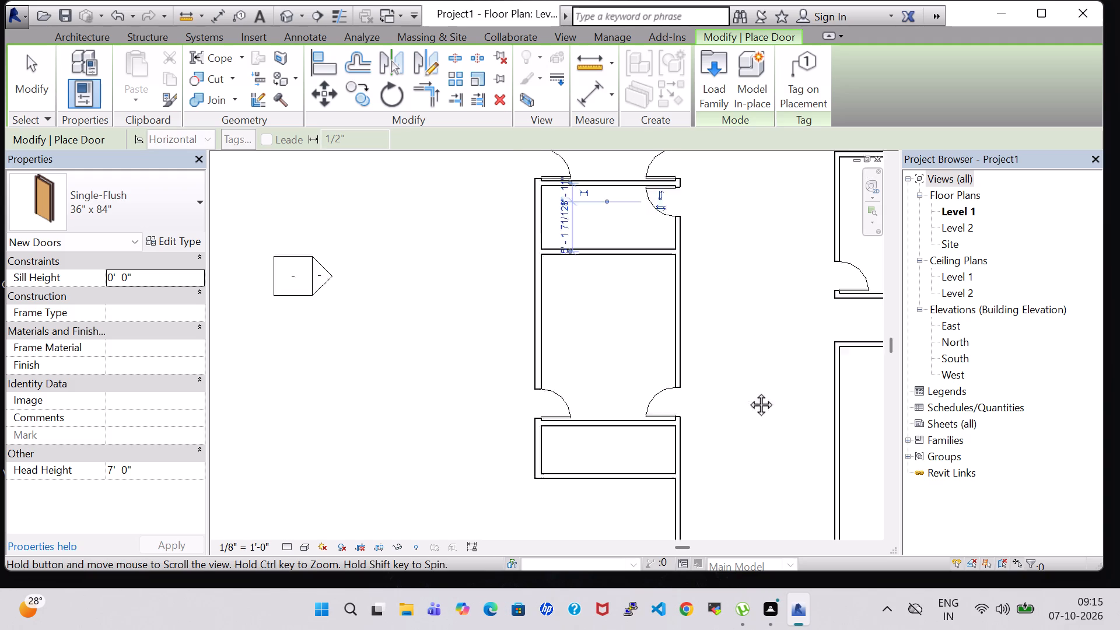
pyautogui.moveTo(748, 391); pyautogui.dragTo(771, 286, button='middle')
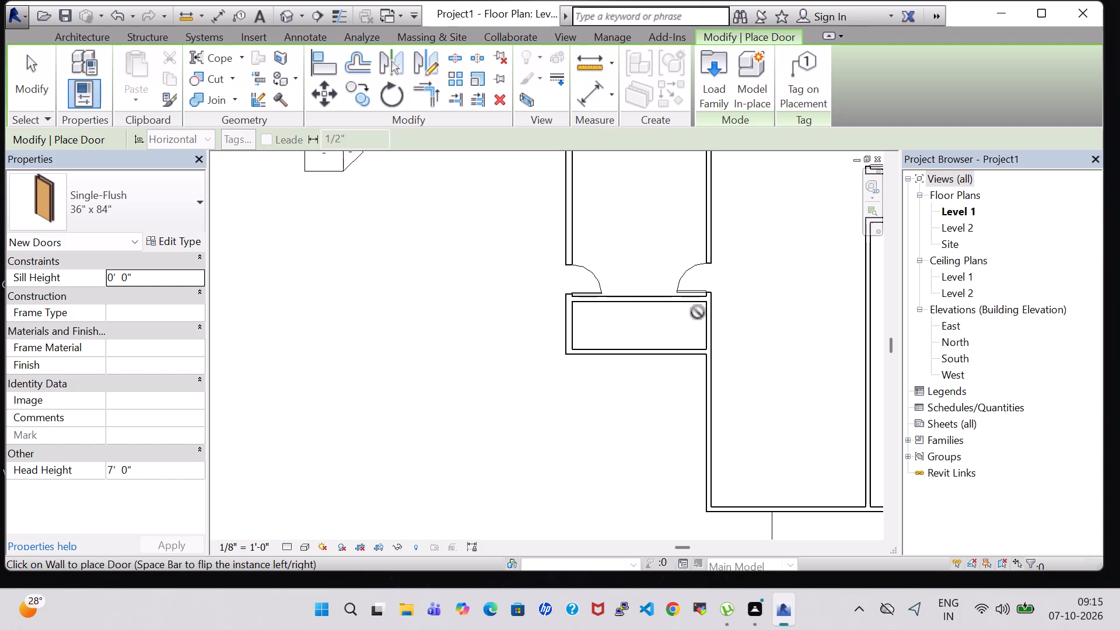
pyautogui.scroll(4, 698, 312)
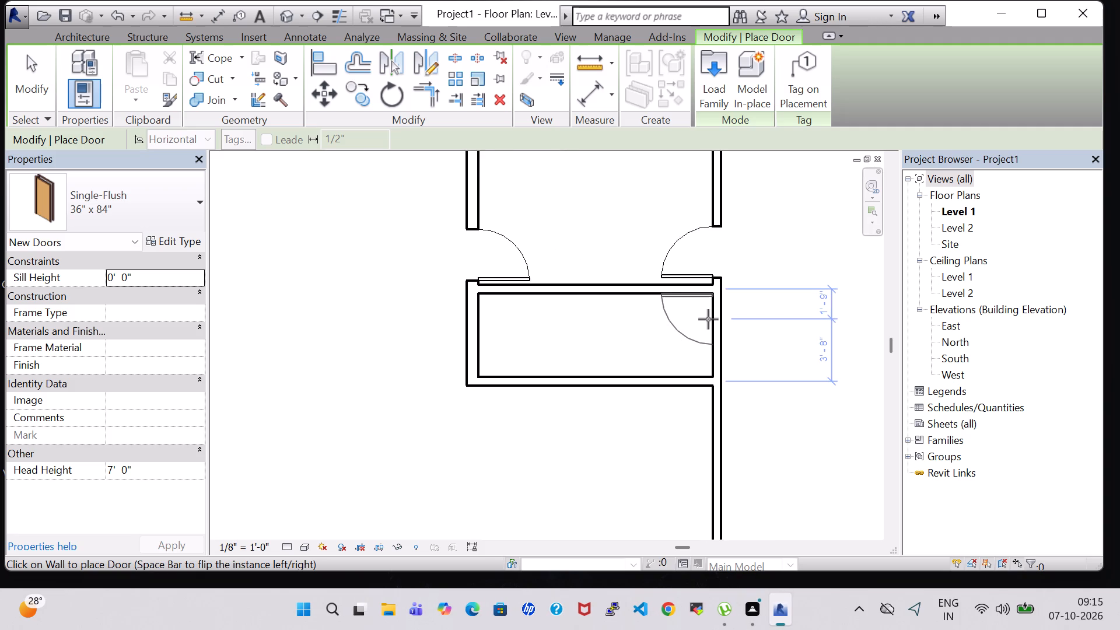
pyautogui.click(708, 319)
# Place a Single-Flush 36" x 84" door in the long southeast room's west wall, about 1'-10" from its north wall, swinging inward.
pyautogui.scroll(-2, 736, 329)
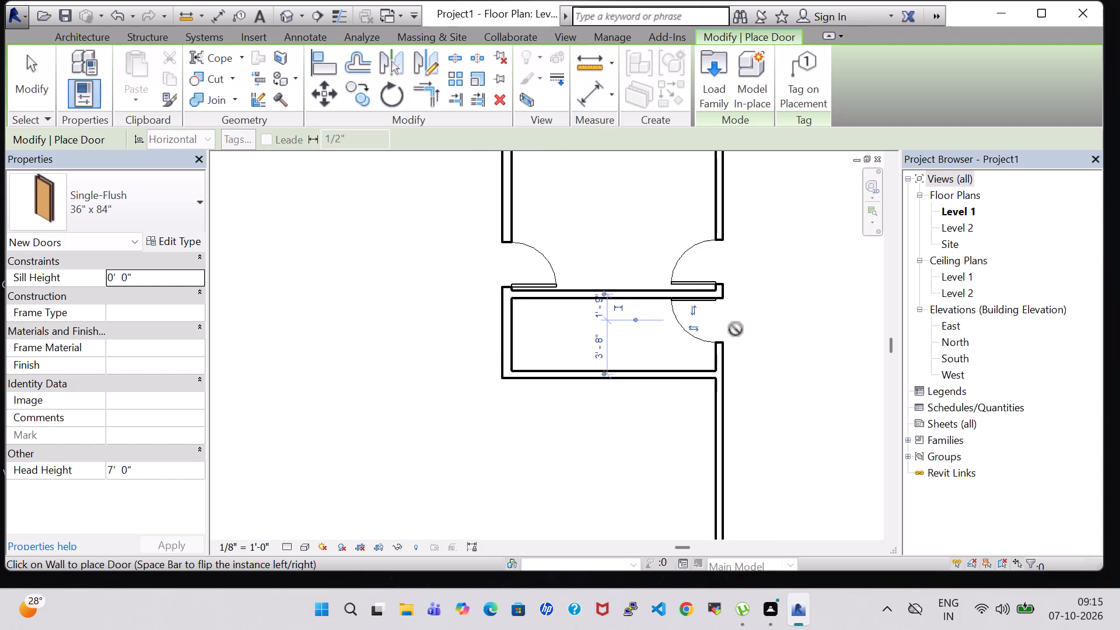
pyautogui.scroll(-1, 736, 329)
pyautogui.moveTo(776, 450); pyautogui.dragTo(726, 297, button='middle')
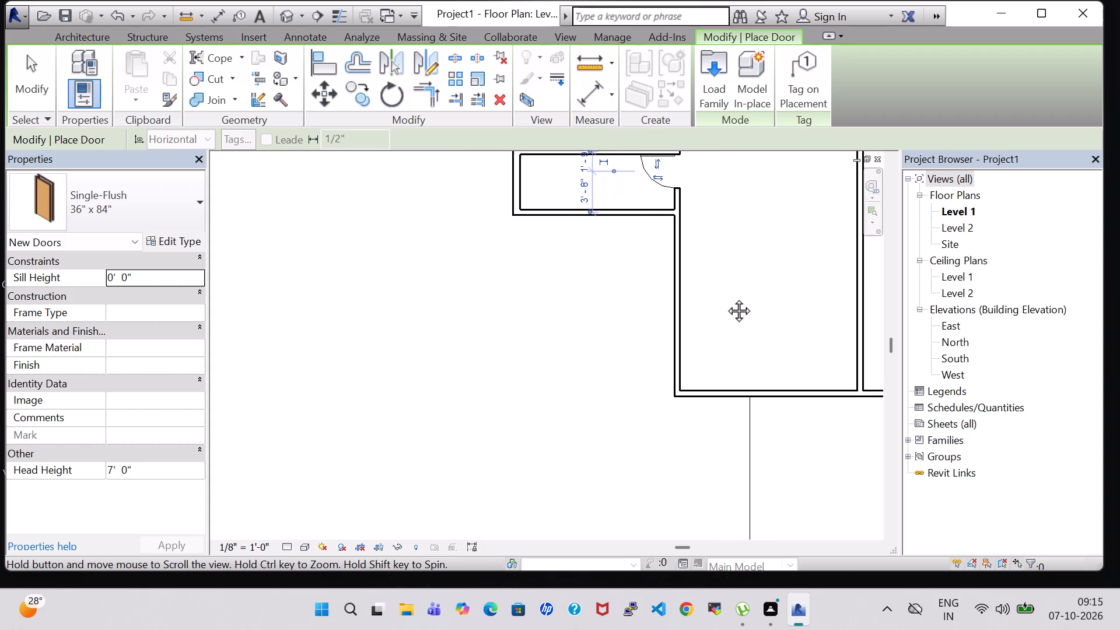
pyautogui.moveTo(726, 297); pyautogui.dragTo(719, 291, button='middle')
pyautogui.scroll(1, 716, 346)
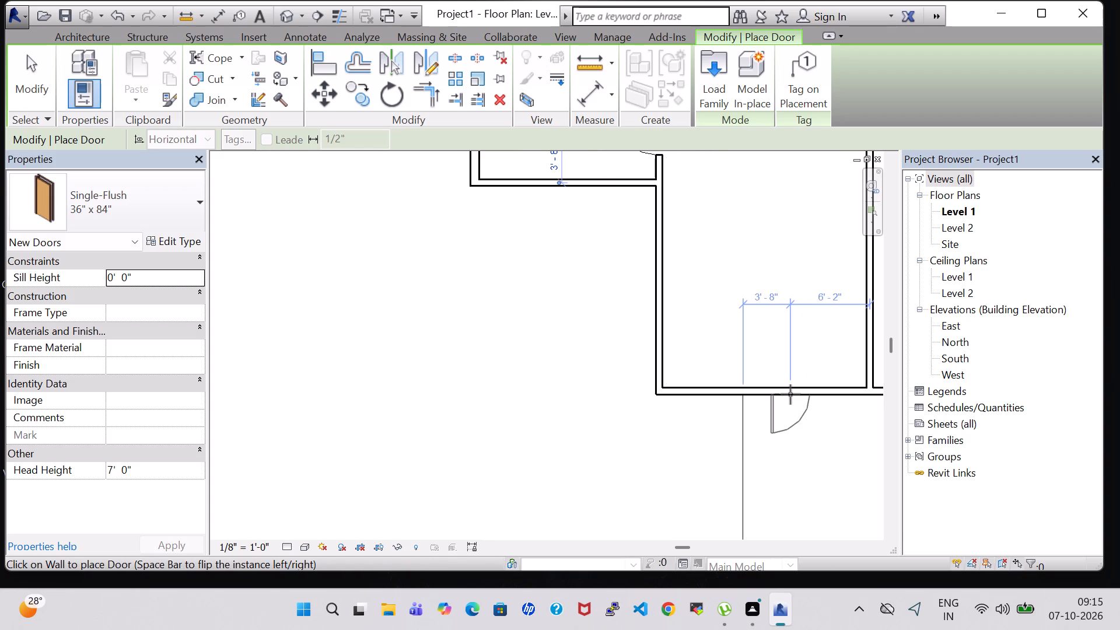
pyautogui.scroll(-1, 767, 374)
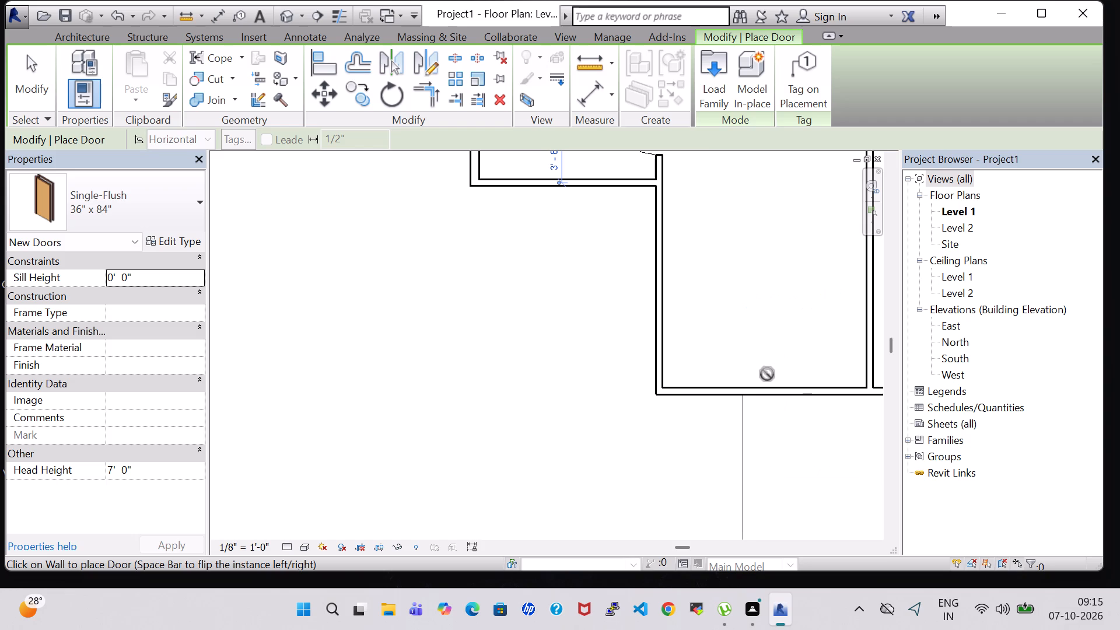
pyautogui.click(126, 193)
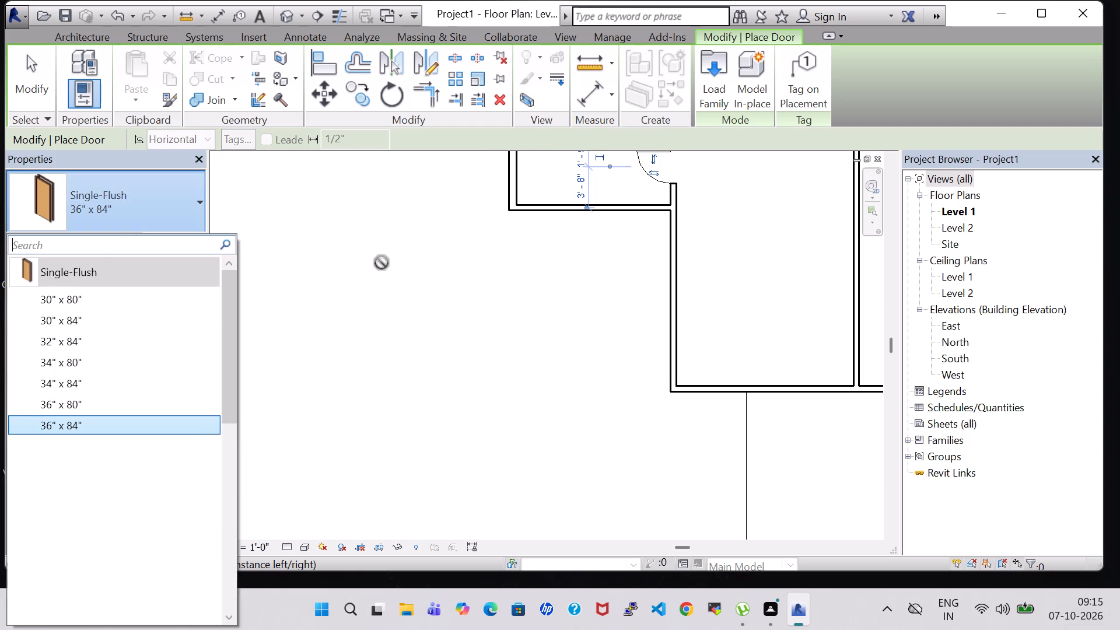
pyautogui.click(381, 262)
pyautogui.moveTo(830, 369); pyautogui.dragTo(599, 367, button='middle')
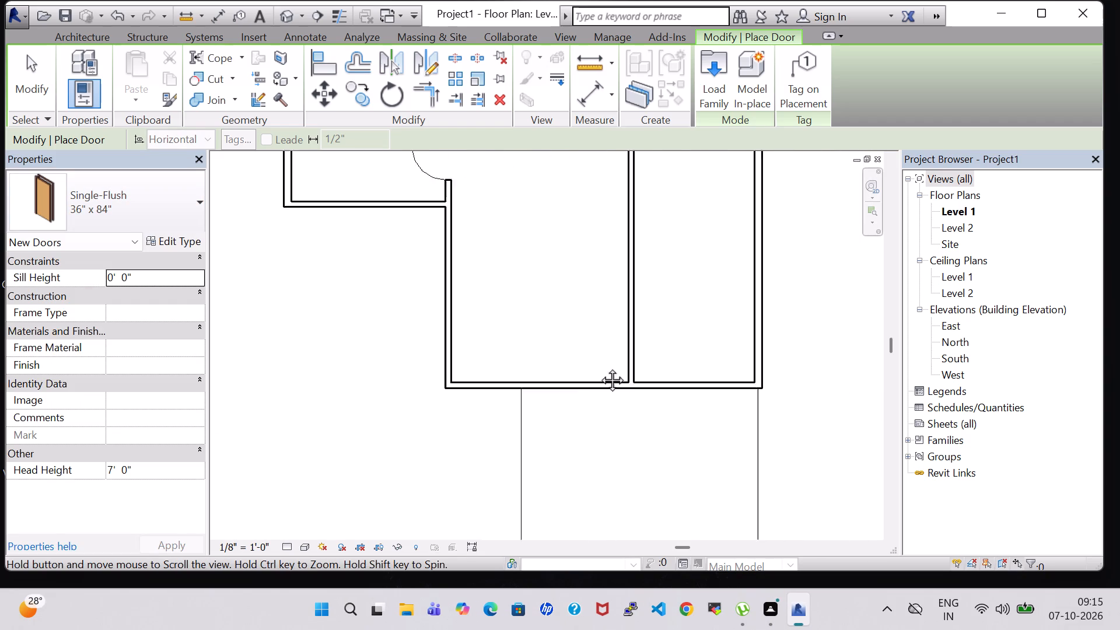
pyautogui.moveTo(599, 367); pyautogui.dragTo(562, 377, button='middle')
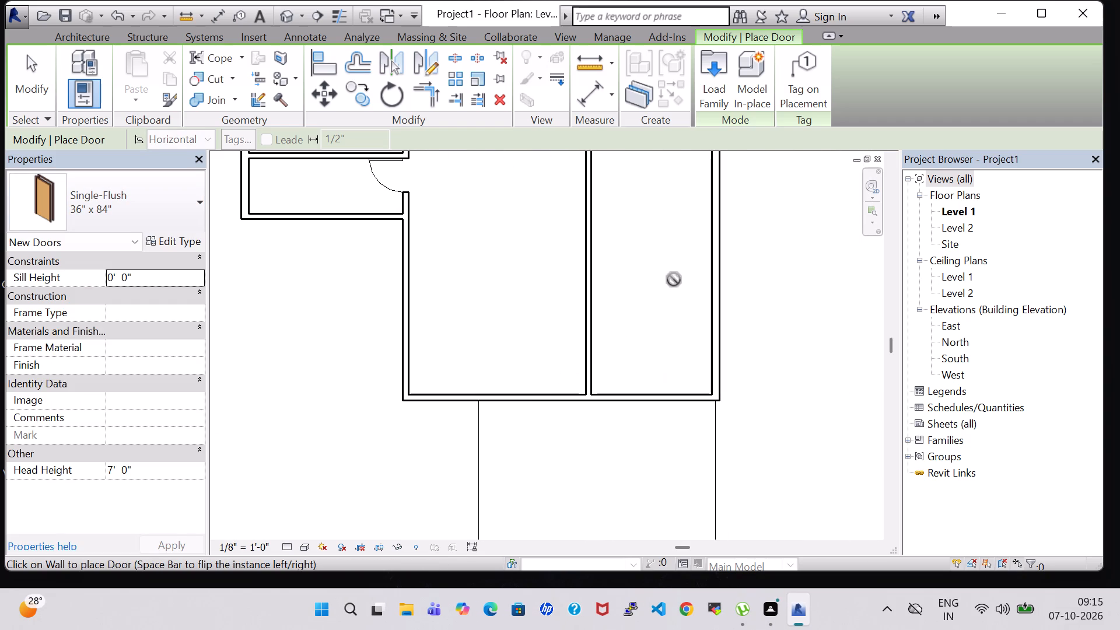
pyautogui.scroll(1, 674, 279)
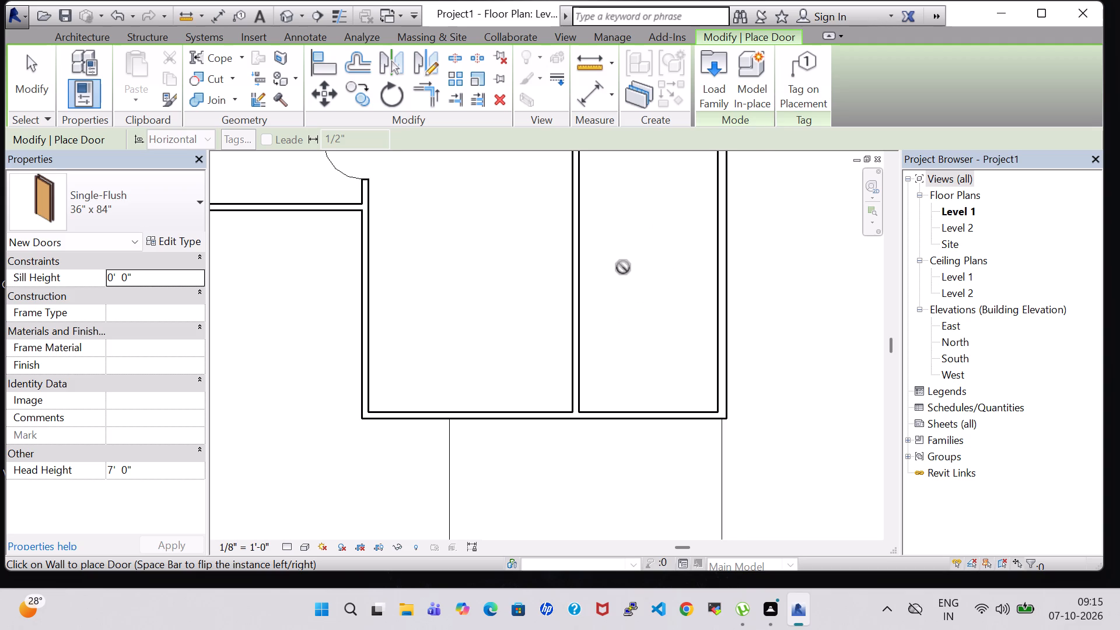
pyautogui.moveTo(634, 270); pyautogui.dragTo(673, 408, button='middle')
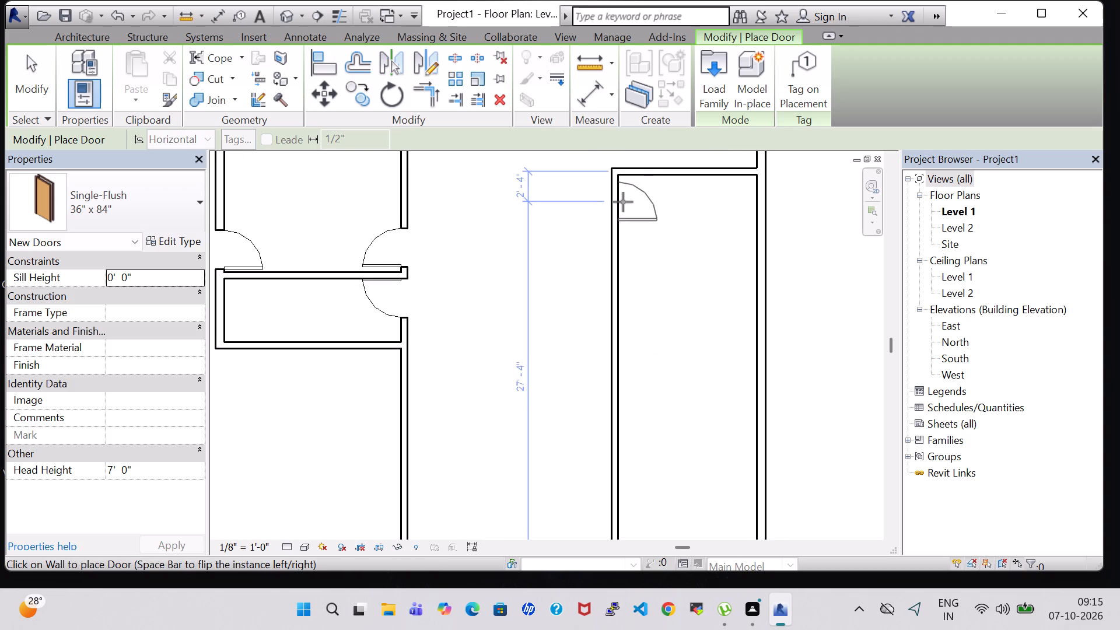
pyautogui.press('space')
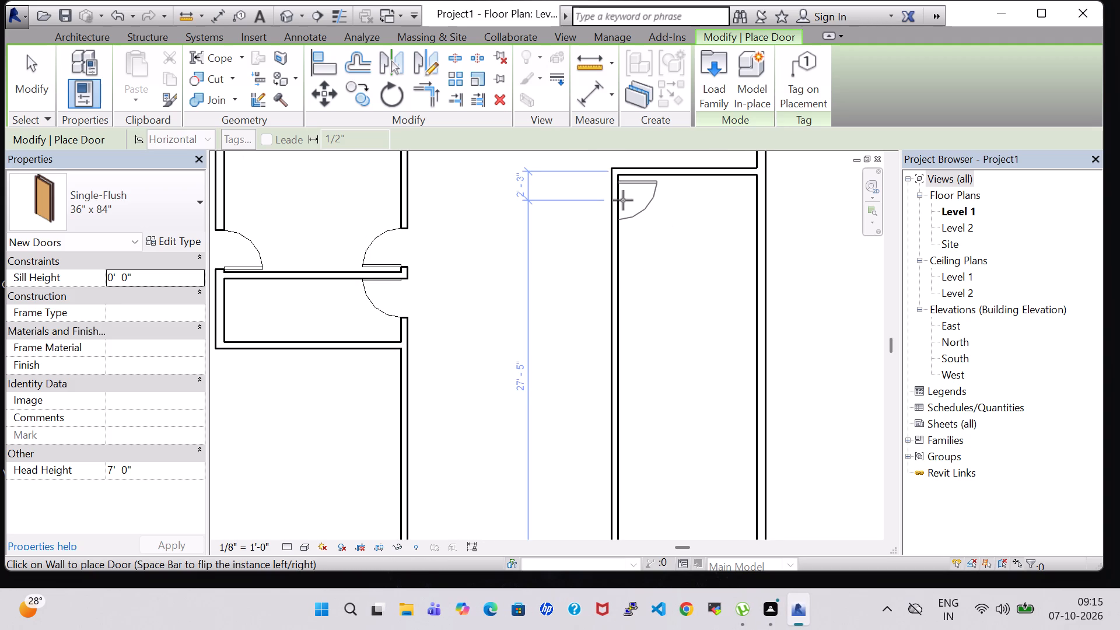
pyautogui.click(623, 195)
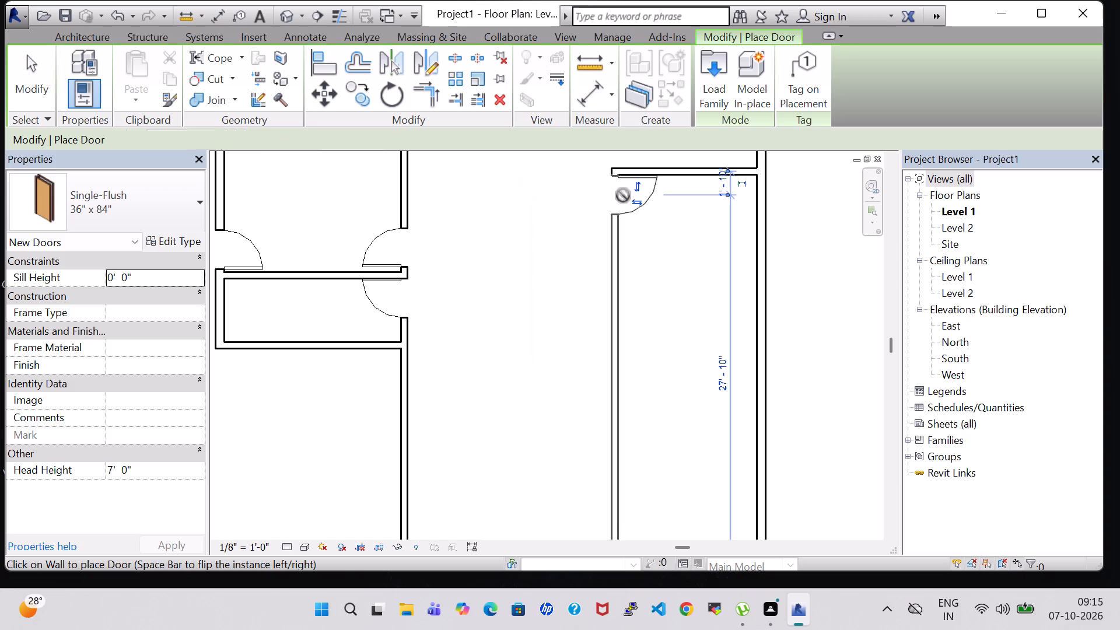
pyautogui.scroll(1, 677, 253)
pyautogui.moveTo(677, 253); pyautogui.dragTo(654, 412, button='middle')
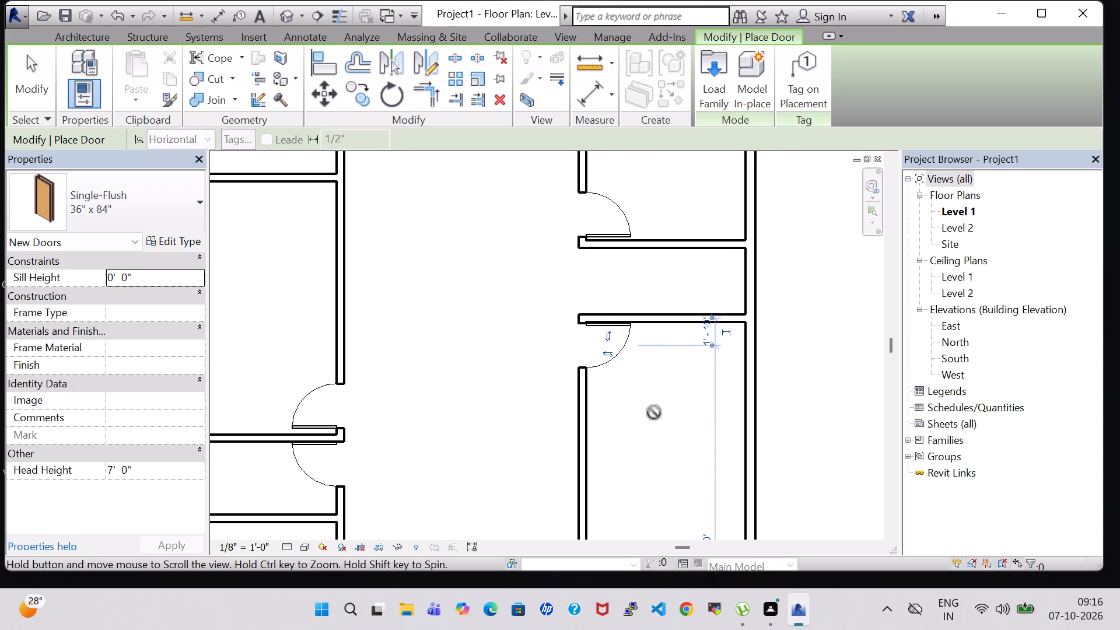
pyautogui.scroll(-2, 668, 293)
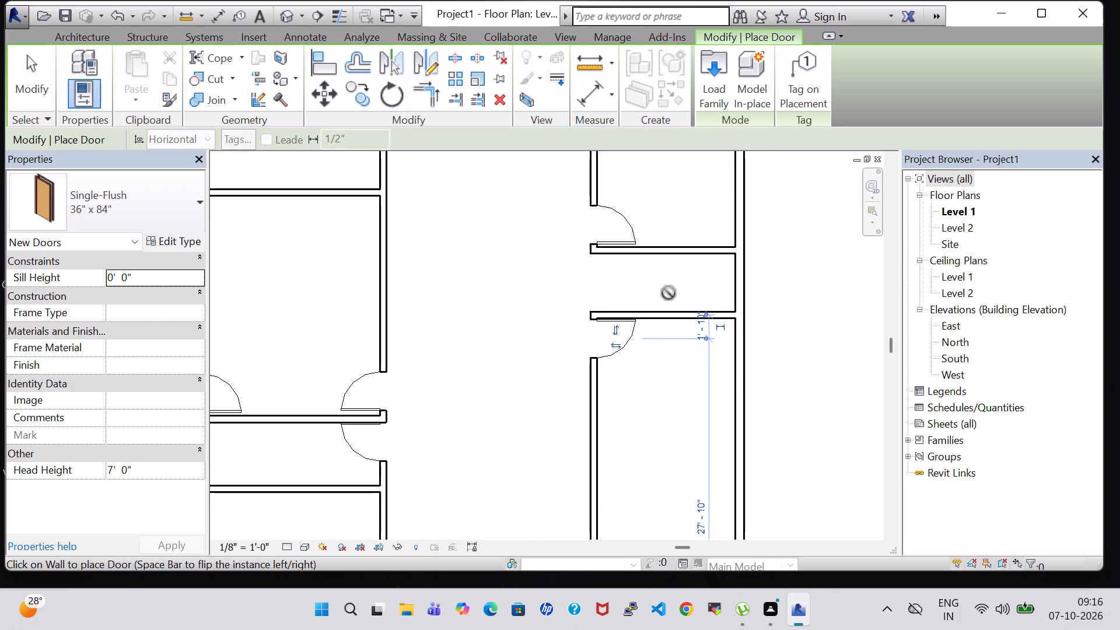
pyautogui.scroll(-2, 668, 293)
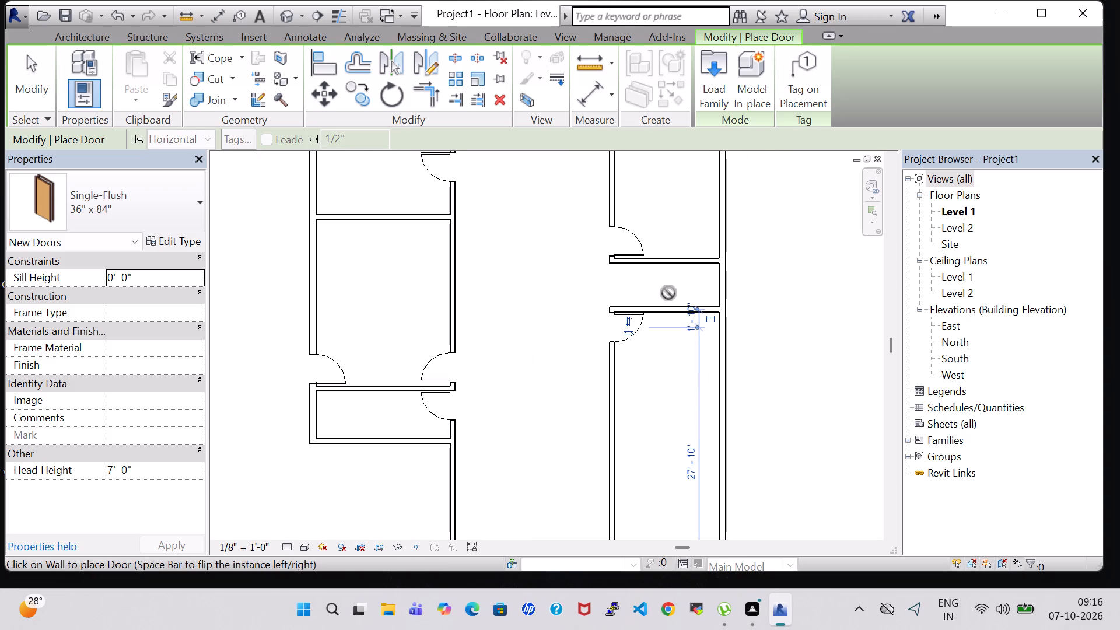
pyautogui.scroll(-2, 668, 293)
pyautogui.moveTo(662, 206); pyautogui.dragTo(668, 328, button='middle')
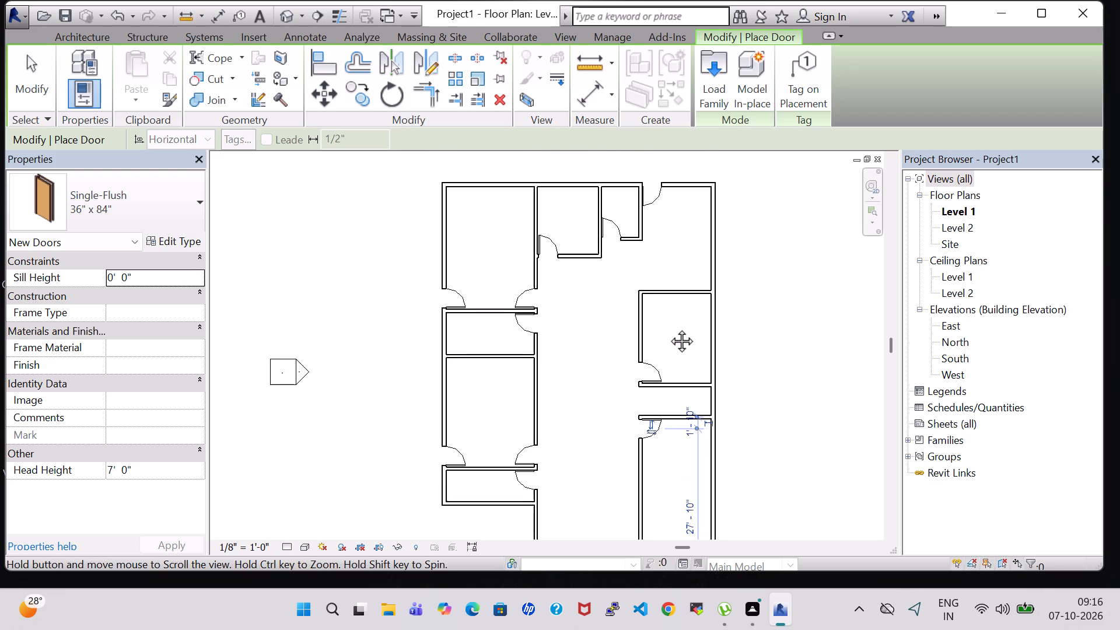
pyautogui.moveTo(668, 328); pyautogui.dragTo(668, 330, button='middle')
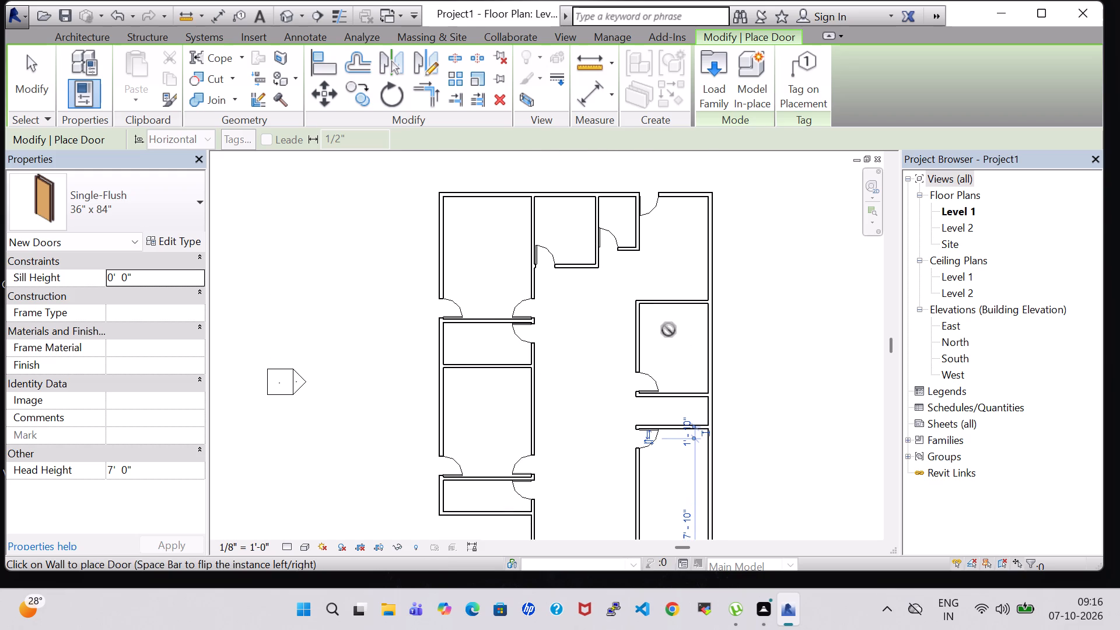
pyautogui.press('Escape')
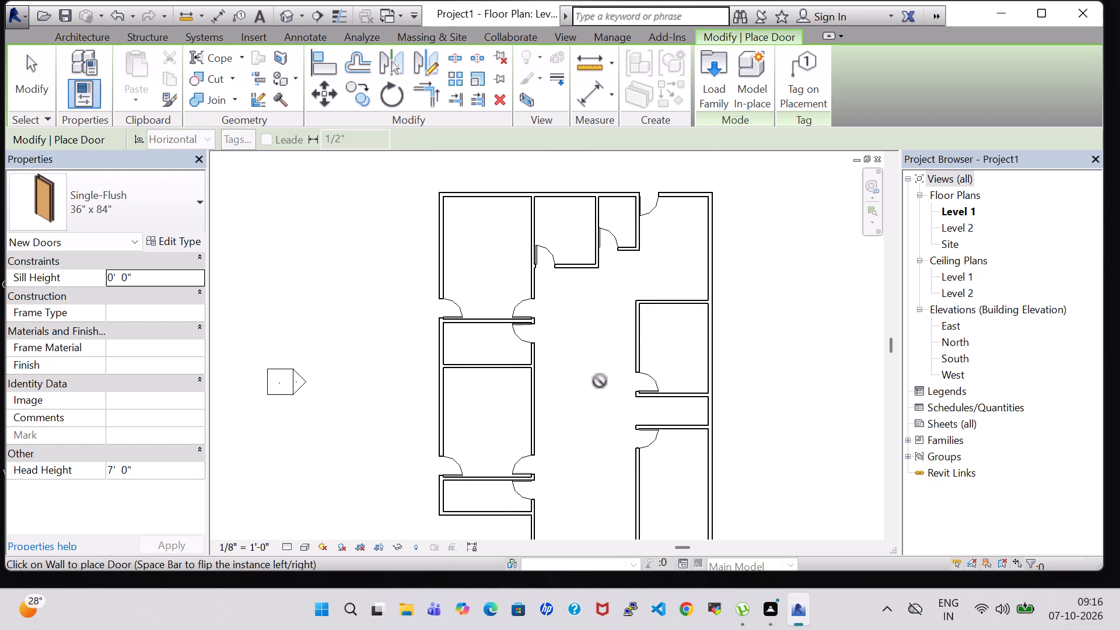
pyautogui.press('Escape')
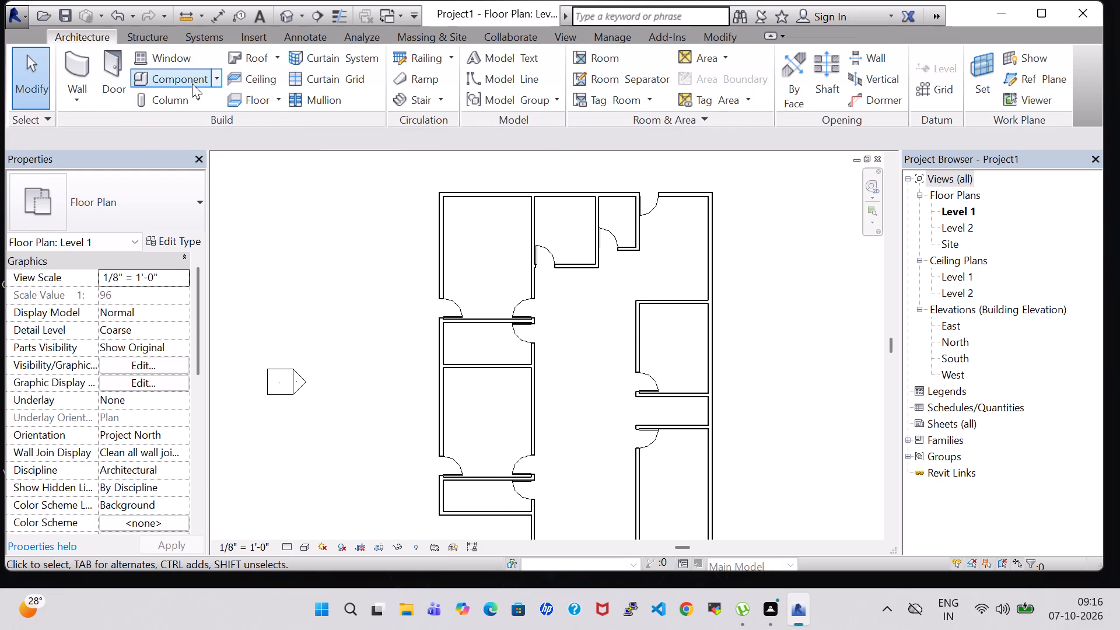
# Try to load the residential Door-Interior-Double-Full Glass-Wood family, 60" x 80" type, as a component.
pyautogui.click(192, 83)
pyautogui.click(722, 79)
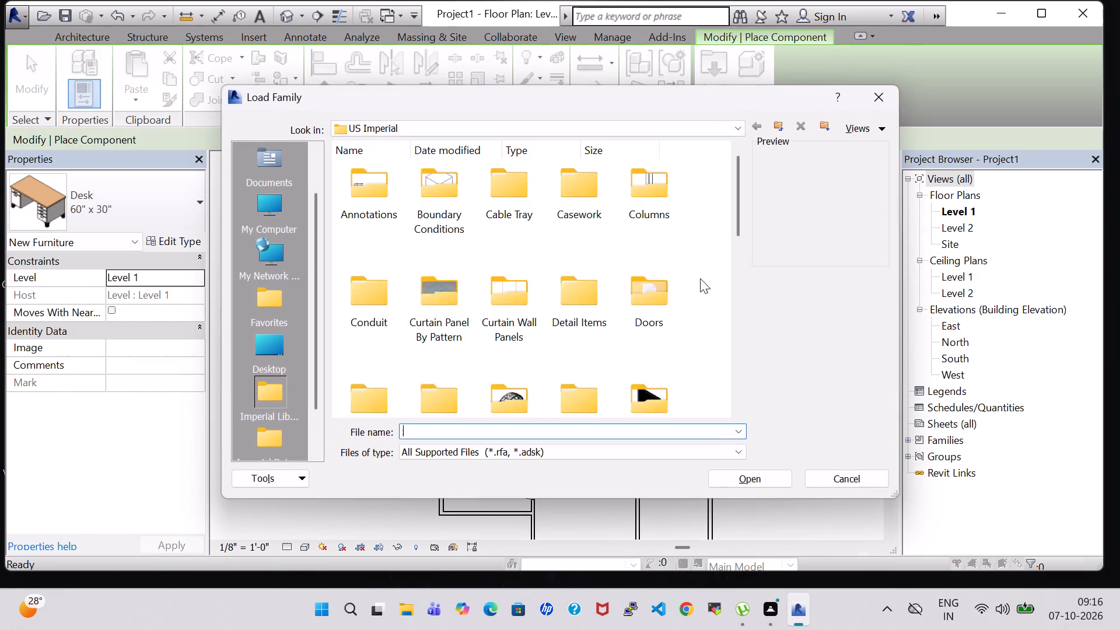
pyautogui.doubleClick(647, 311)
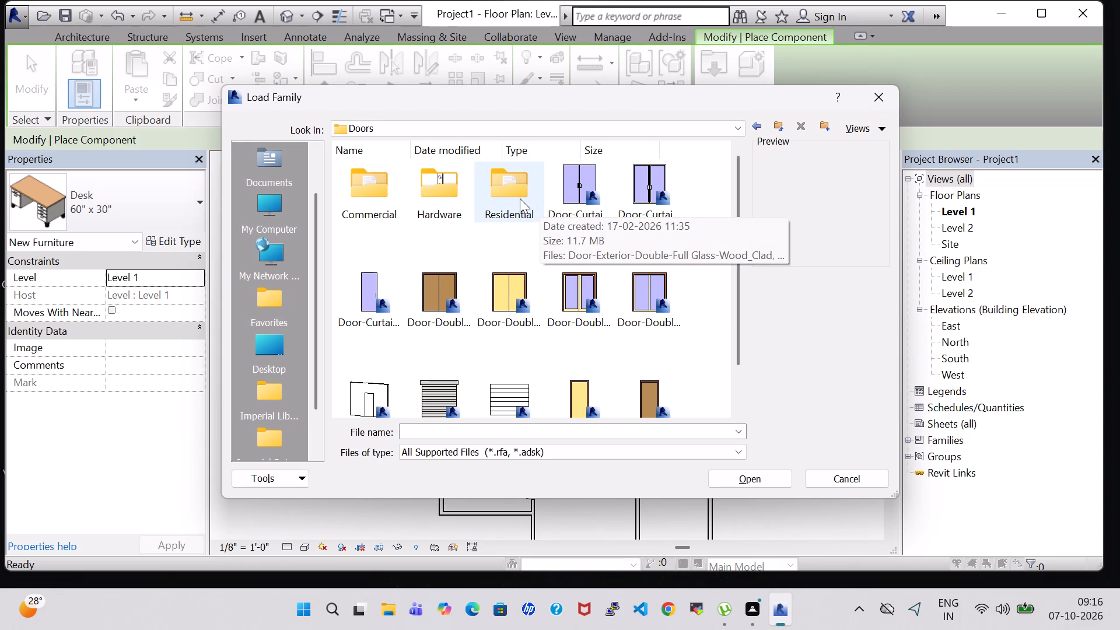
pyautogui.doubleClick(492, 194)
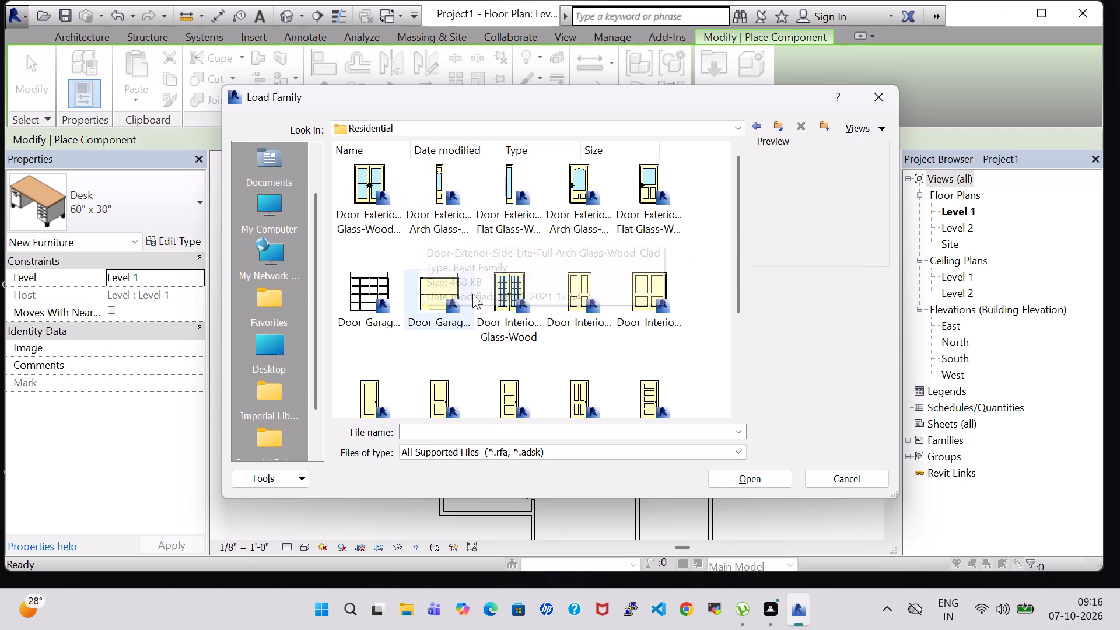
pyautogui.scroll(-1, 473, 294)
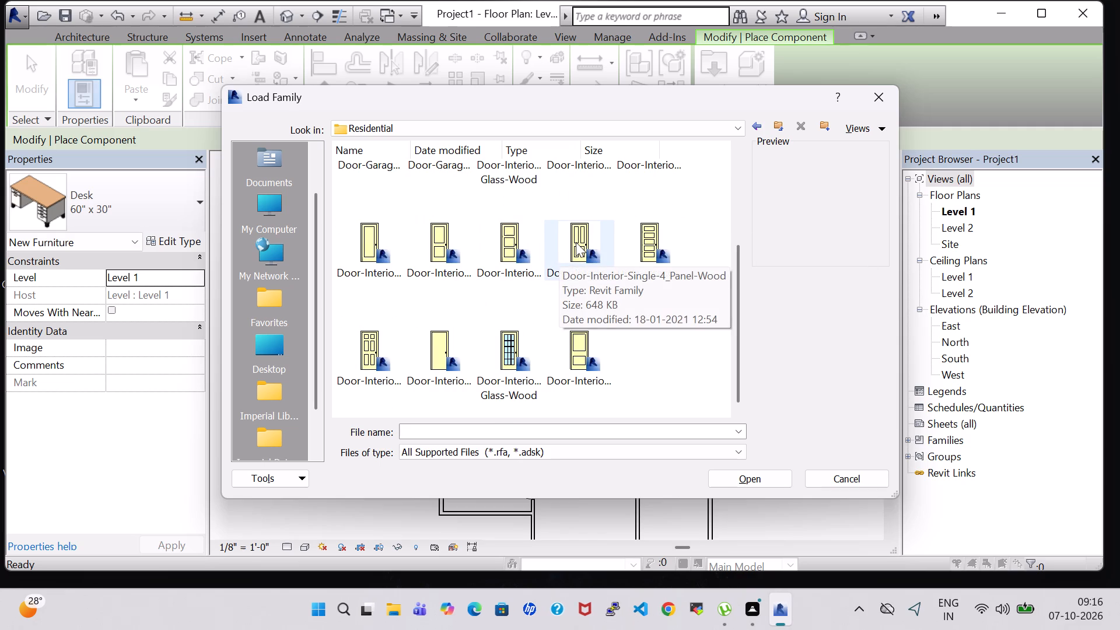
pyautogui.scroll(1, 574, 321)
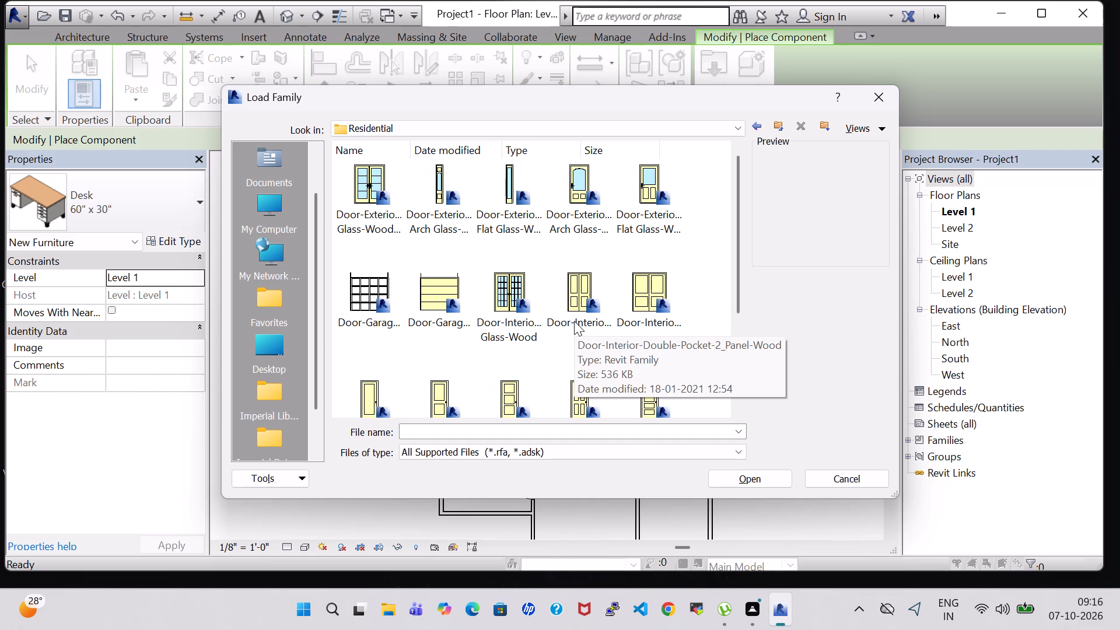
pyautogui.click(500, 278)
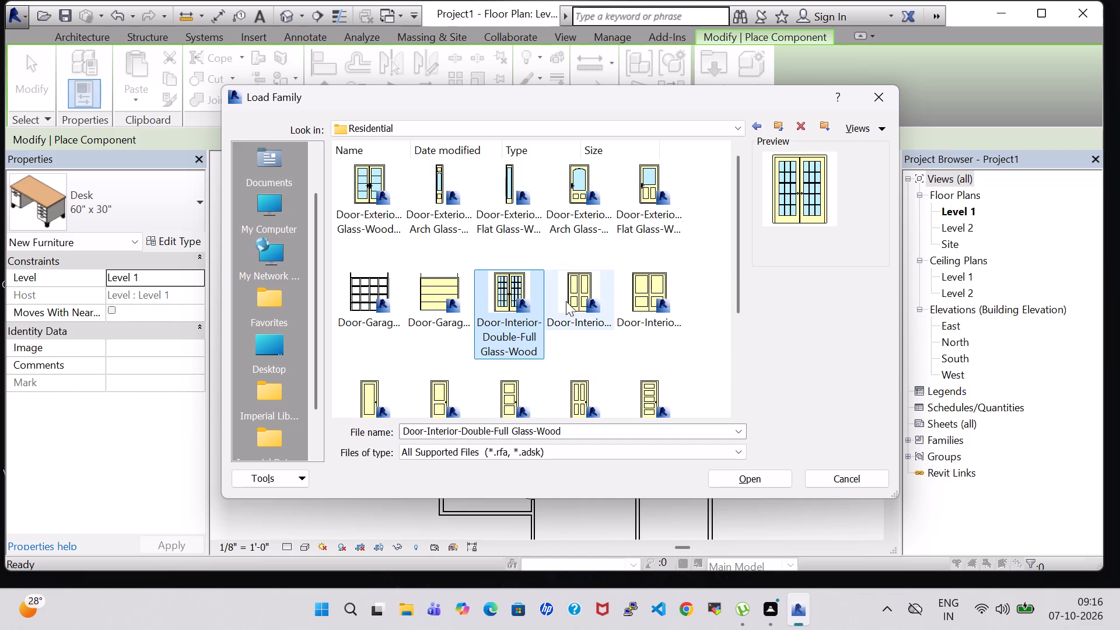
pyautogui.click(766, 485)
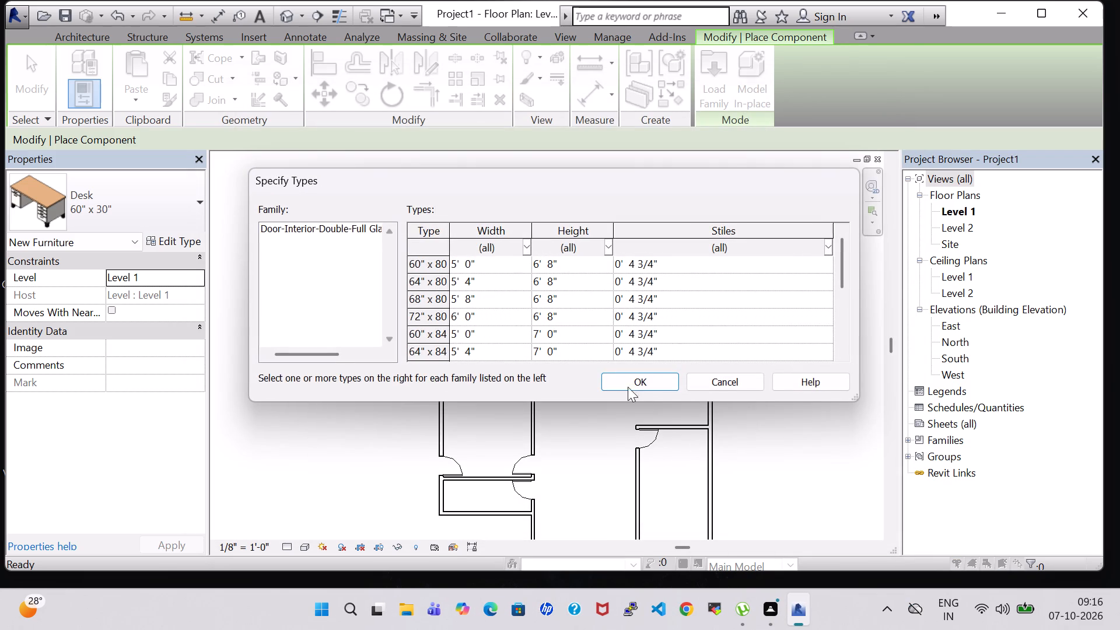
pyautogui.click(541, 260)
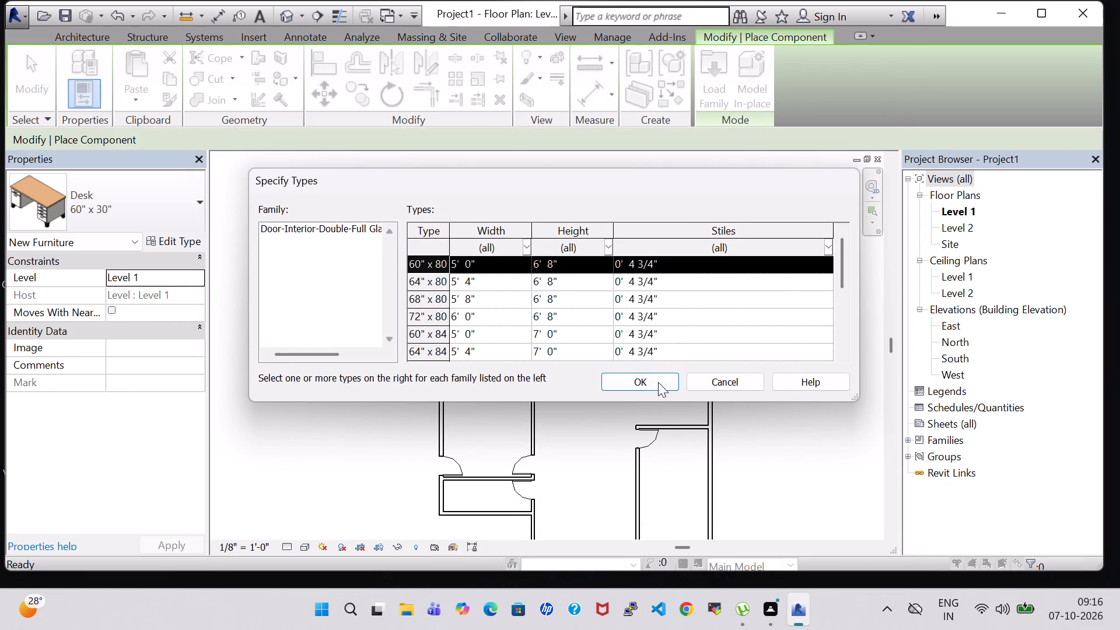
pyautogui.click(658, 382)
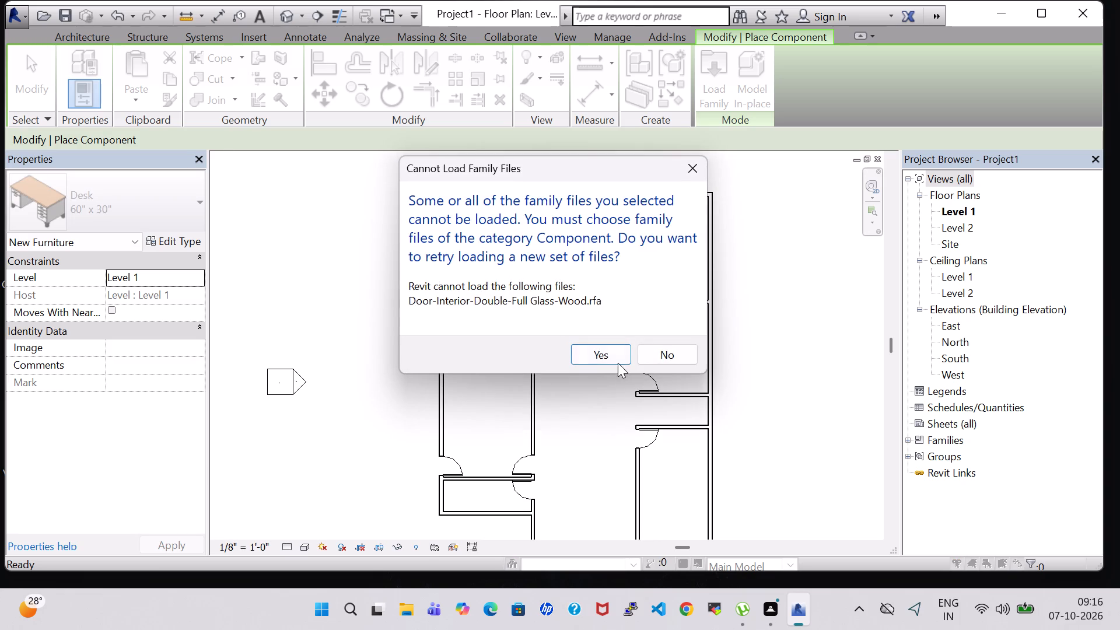
# Retry loading a family, choosing Door-Double-Flush_Panel-Double-Acting from the Doors library folder.
pyautogui.click(617, 358)
pyautogui.doubleClick(643, 289)
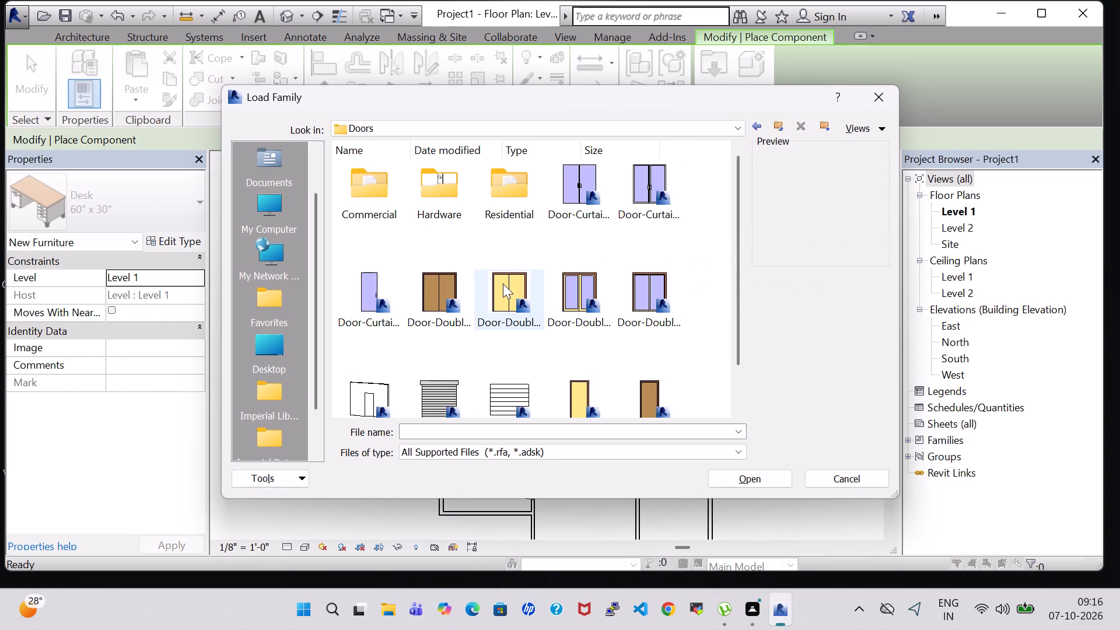
pyautogui.click(503, 283)
pyautogui.scroll(-2, 650, 342)
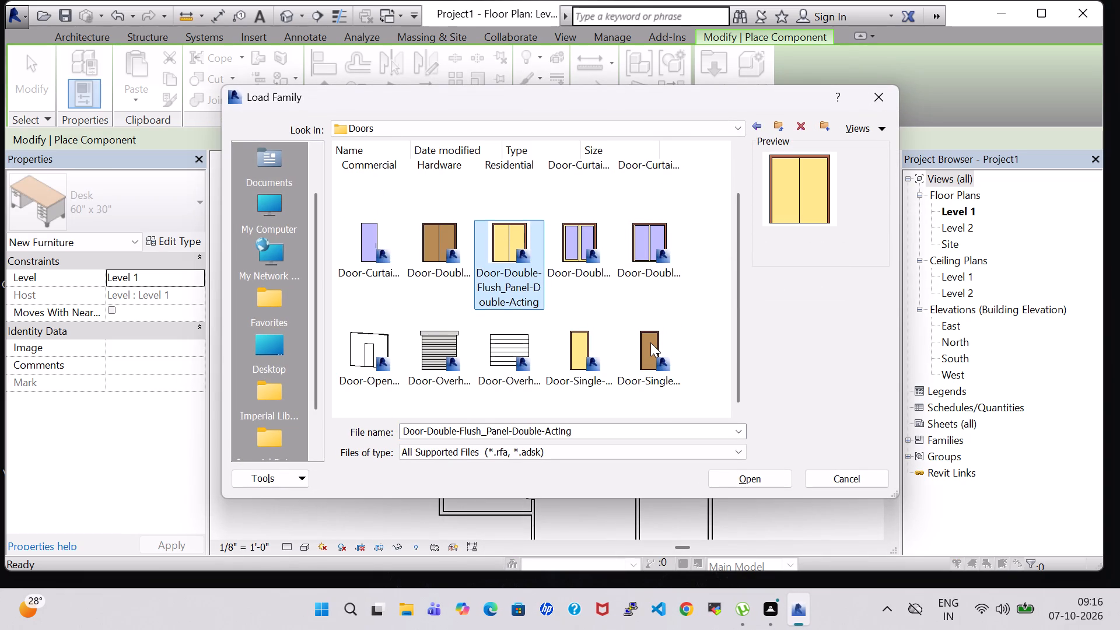
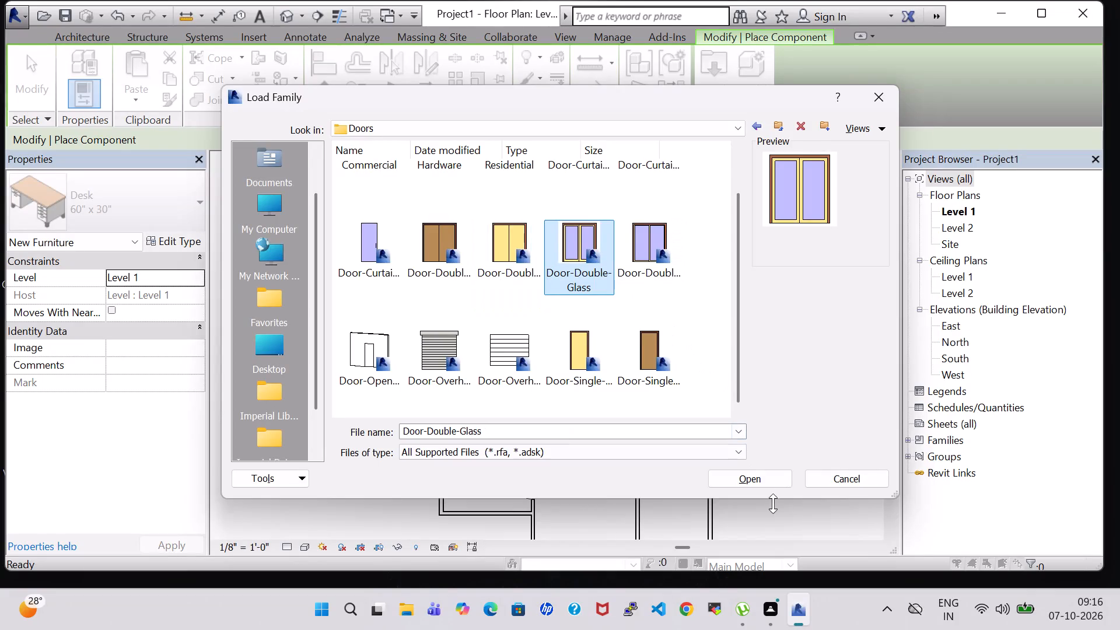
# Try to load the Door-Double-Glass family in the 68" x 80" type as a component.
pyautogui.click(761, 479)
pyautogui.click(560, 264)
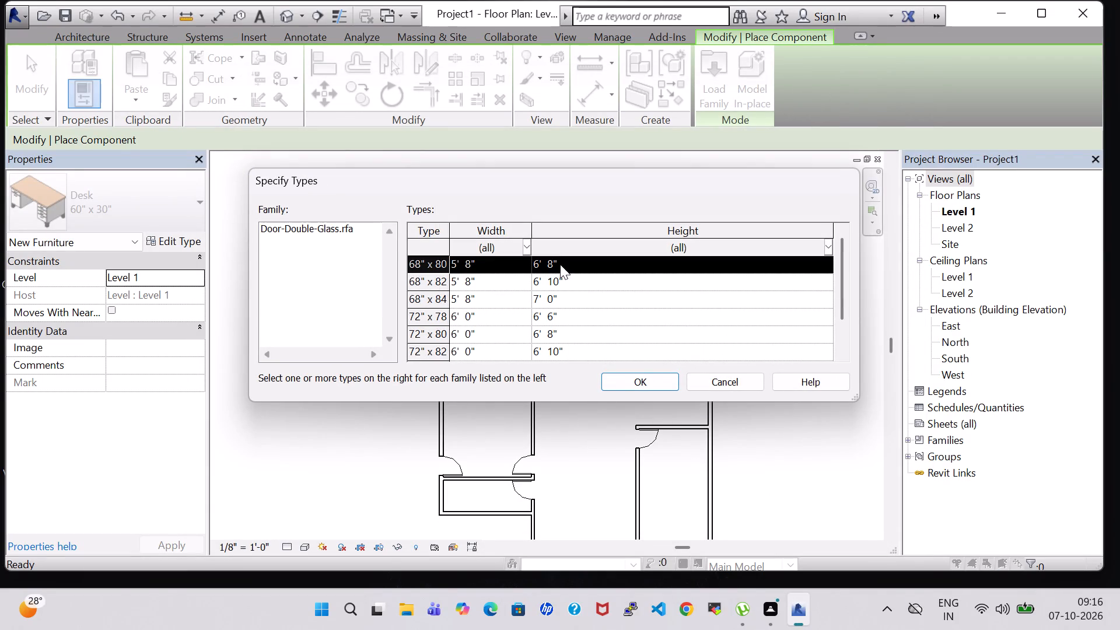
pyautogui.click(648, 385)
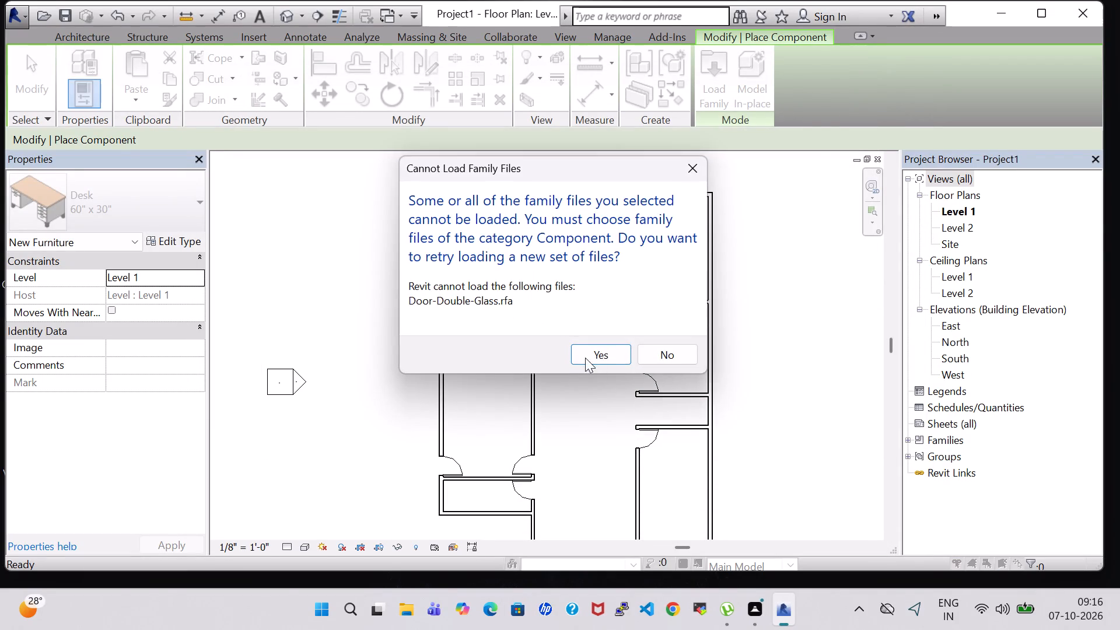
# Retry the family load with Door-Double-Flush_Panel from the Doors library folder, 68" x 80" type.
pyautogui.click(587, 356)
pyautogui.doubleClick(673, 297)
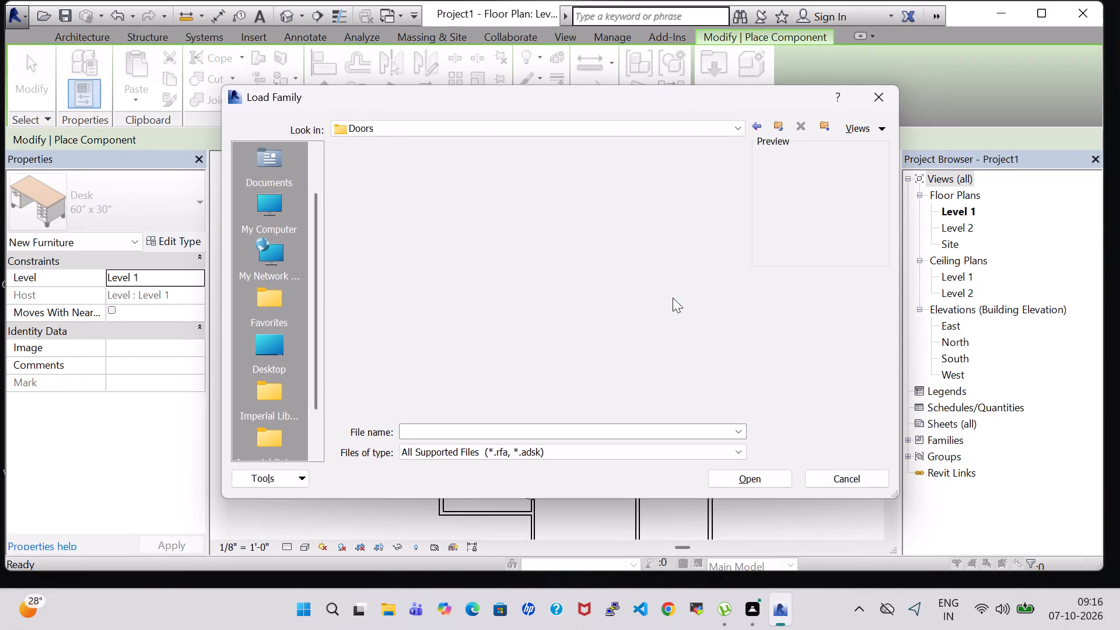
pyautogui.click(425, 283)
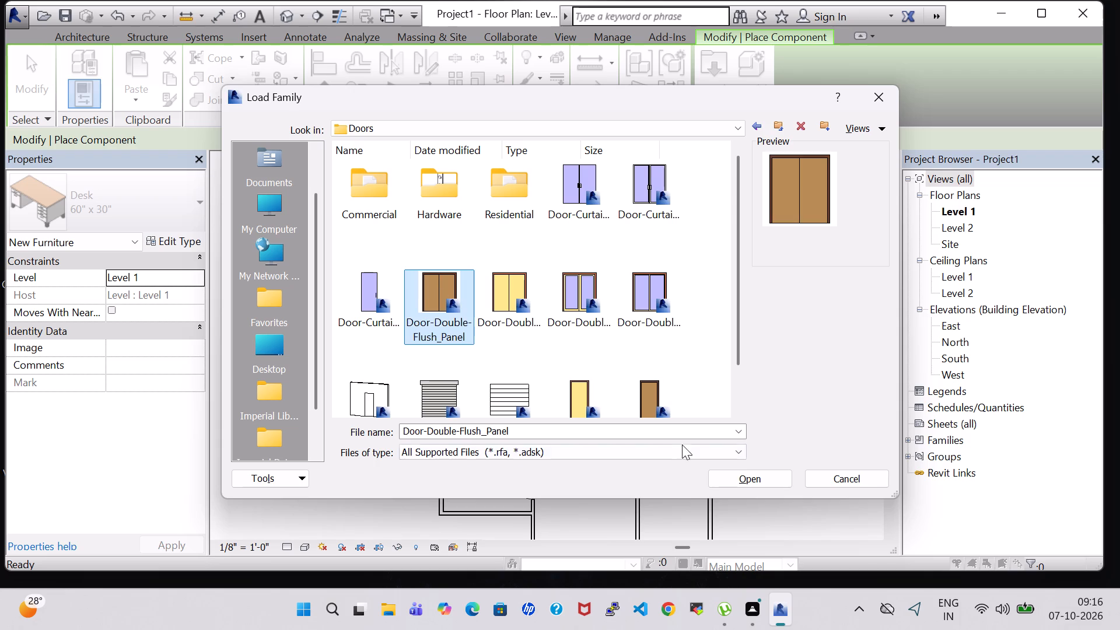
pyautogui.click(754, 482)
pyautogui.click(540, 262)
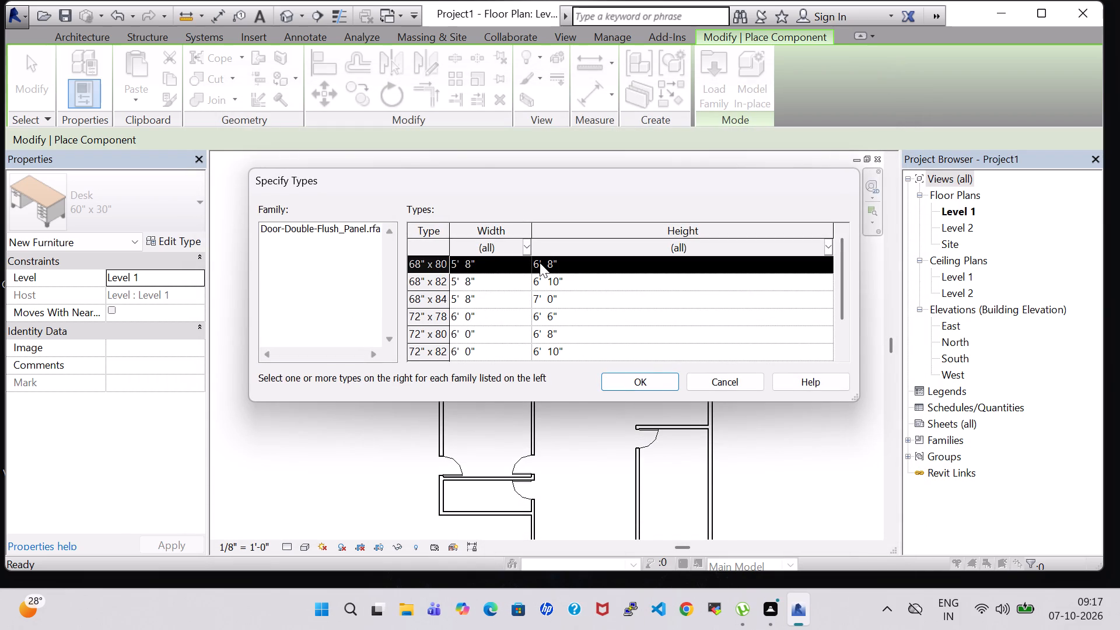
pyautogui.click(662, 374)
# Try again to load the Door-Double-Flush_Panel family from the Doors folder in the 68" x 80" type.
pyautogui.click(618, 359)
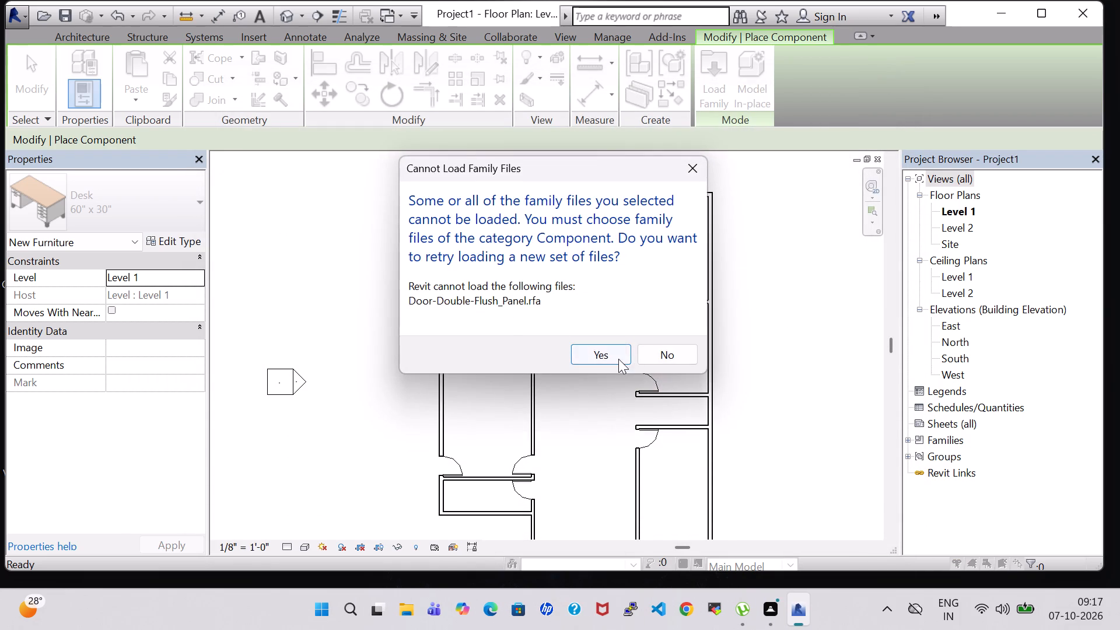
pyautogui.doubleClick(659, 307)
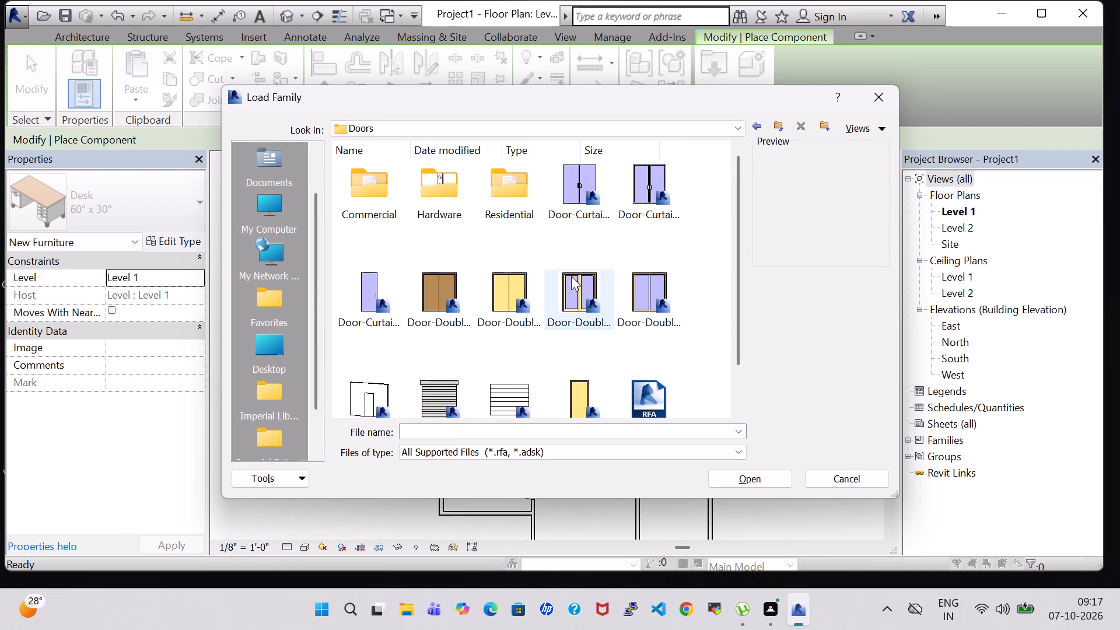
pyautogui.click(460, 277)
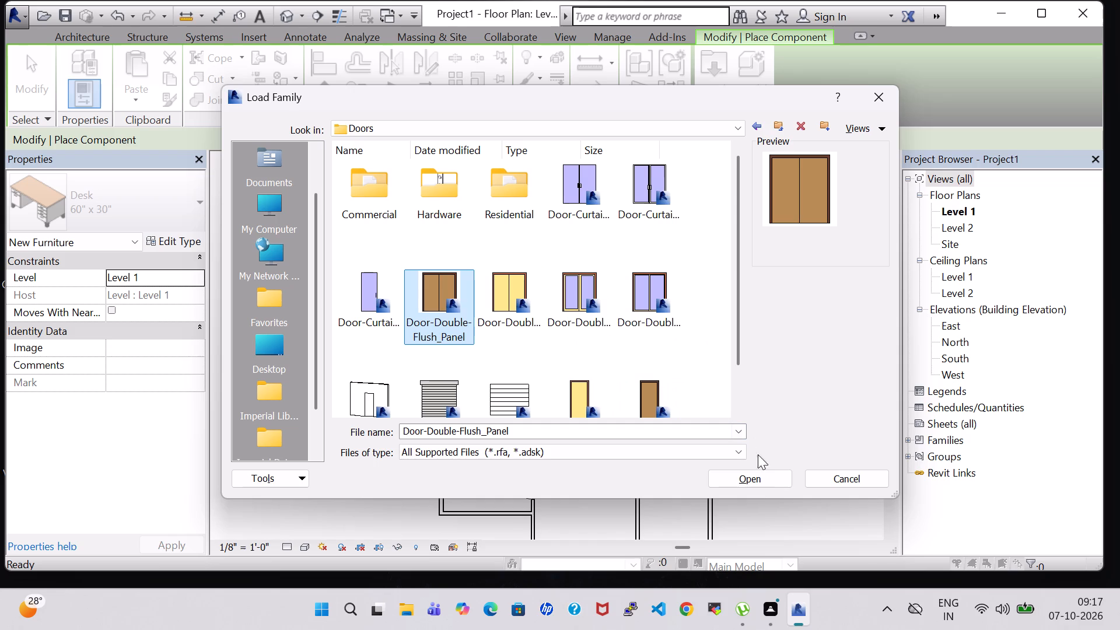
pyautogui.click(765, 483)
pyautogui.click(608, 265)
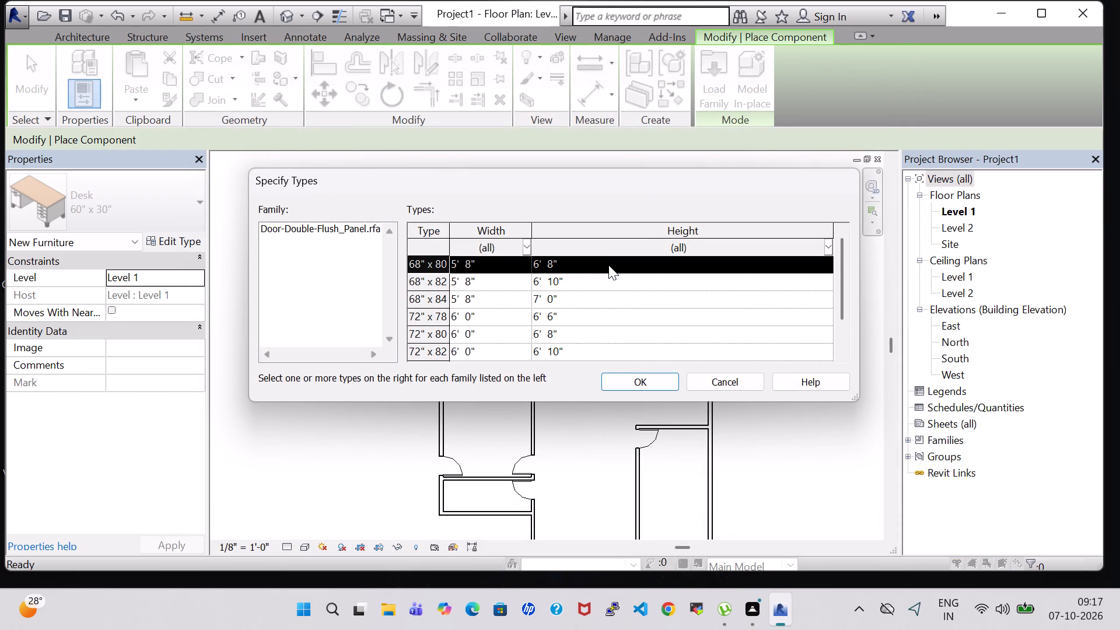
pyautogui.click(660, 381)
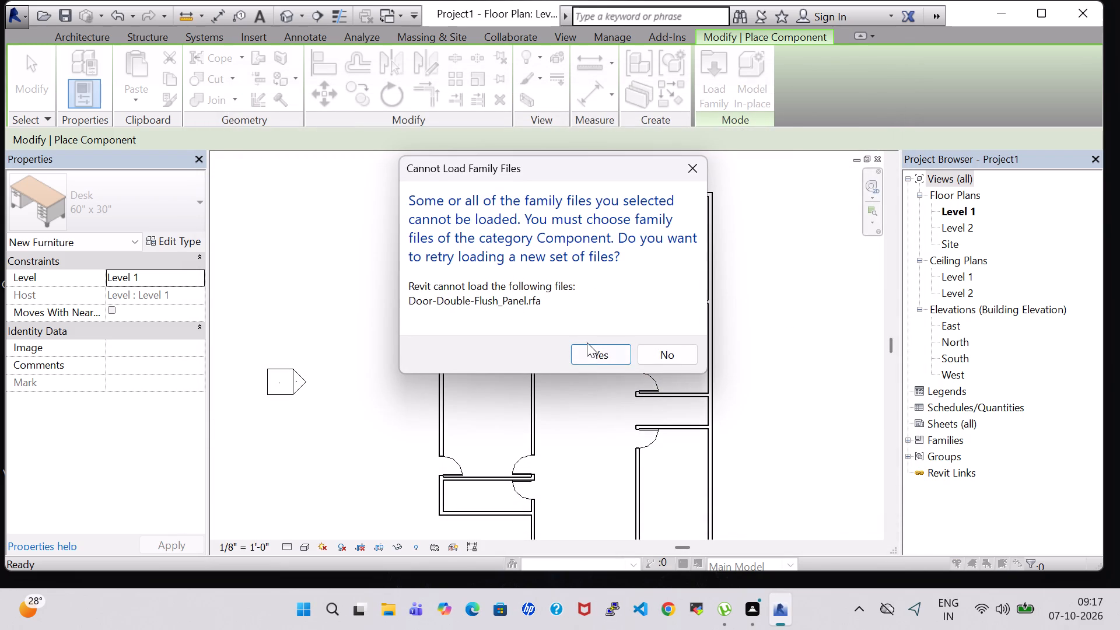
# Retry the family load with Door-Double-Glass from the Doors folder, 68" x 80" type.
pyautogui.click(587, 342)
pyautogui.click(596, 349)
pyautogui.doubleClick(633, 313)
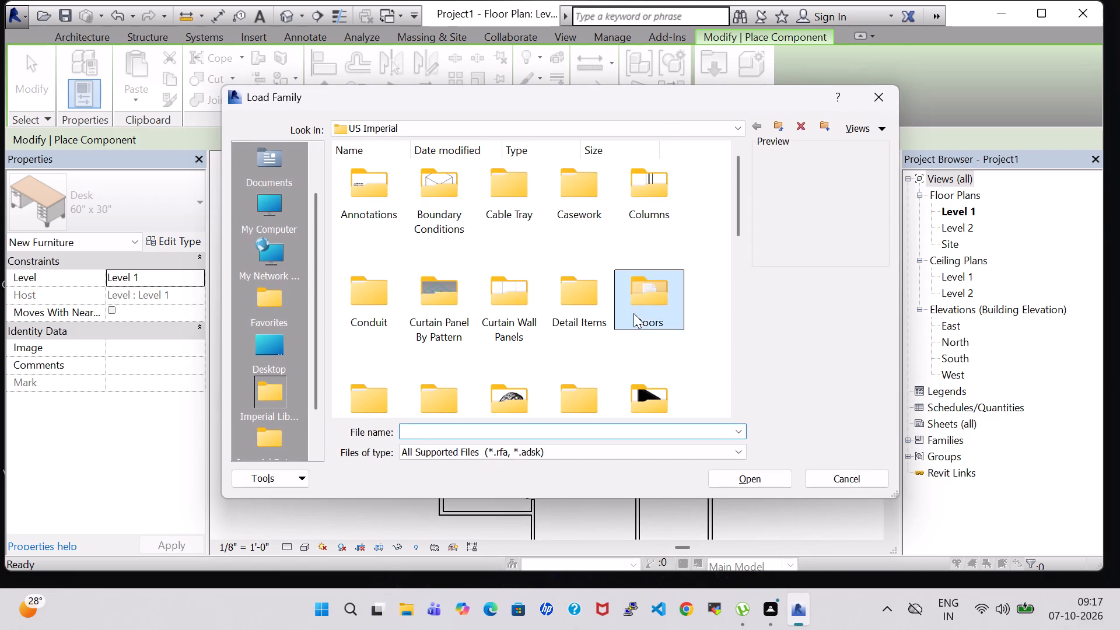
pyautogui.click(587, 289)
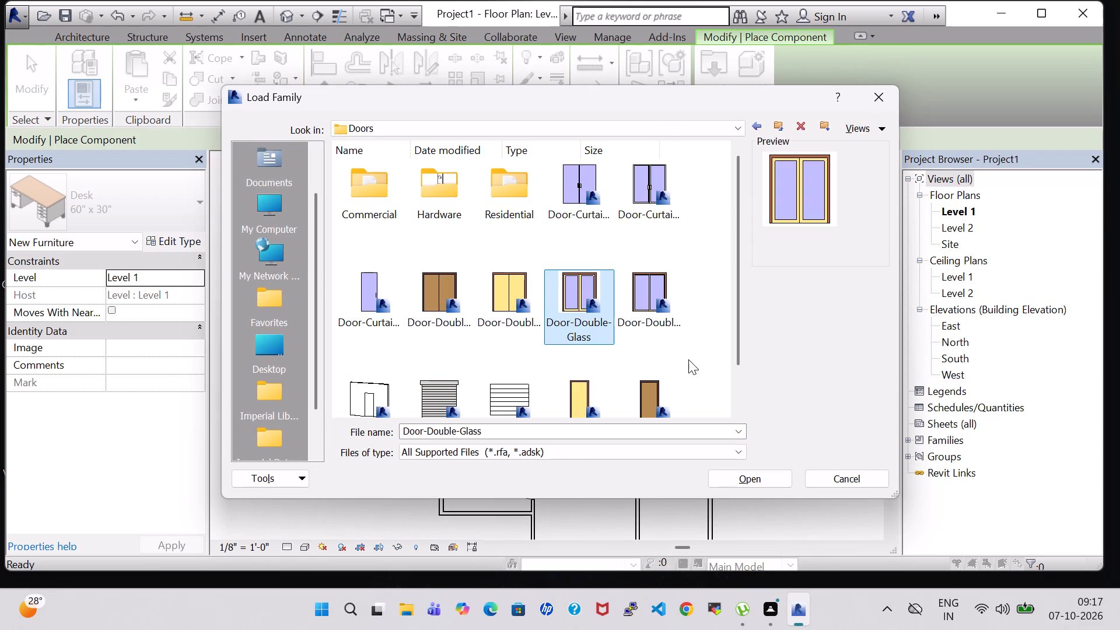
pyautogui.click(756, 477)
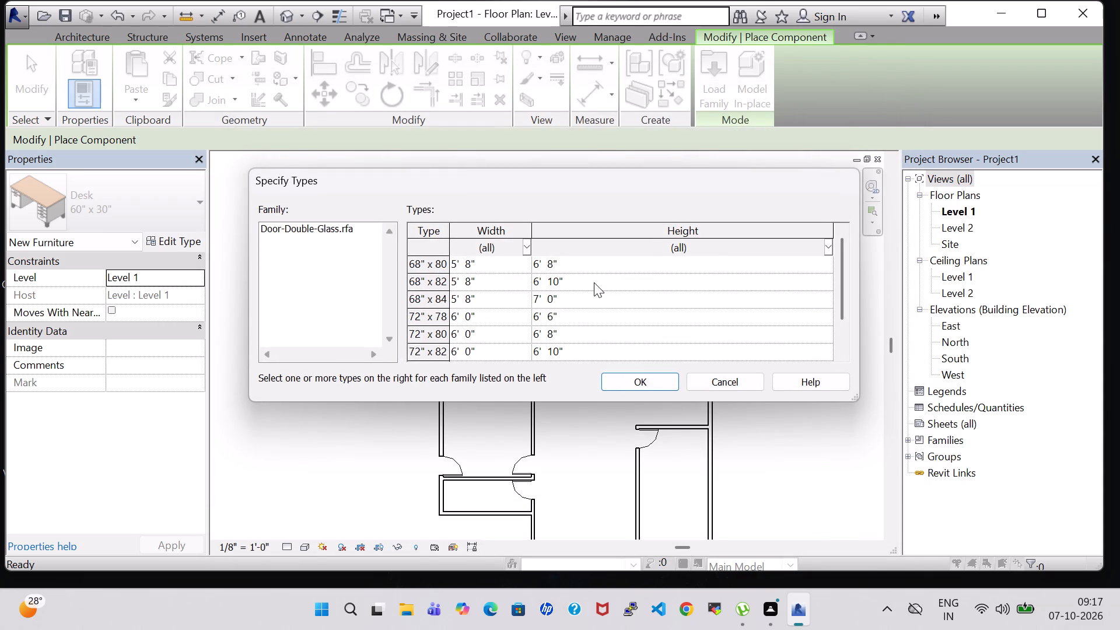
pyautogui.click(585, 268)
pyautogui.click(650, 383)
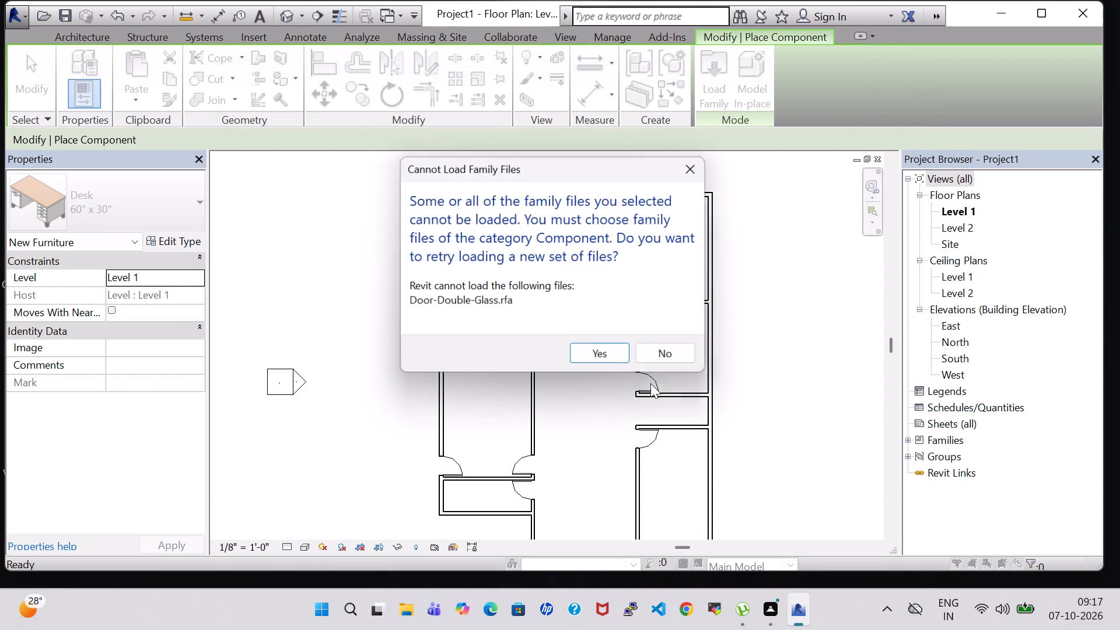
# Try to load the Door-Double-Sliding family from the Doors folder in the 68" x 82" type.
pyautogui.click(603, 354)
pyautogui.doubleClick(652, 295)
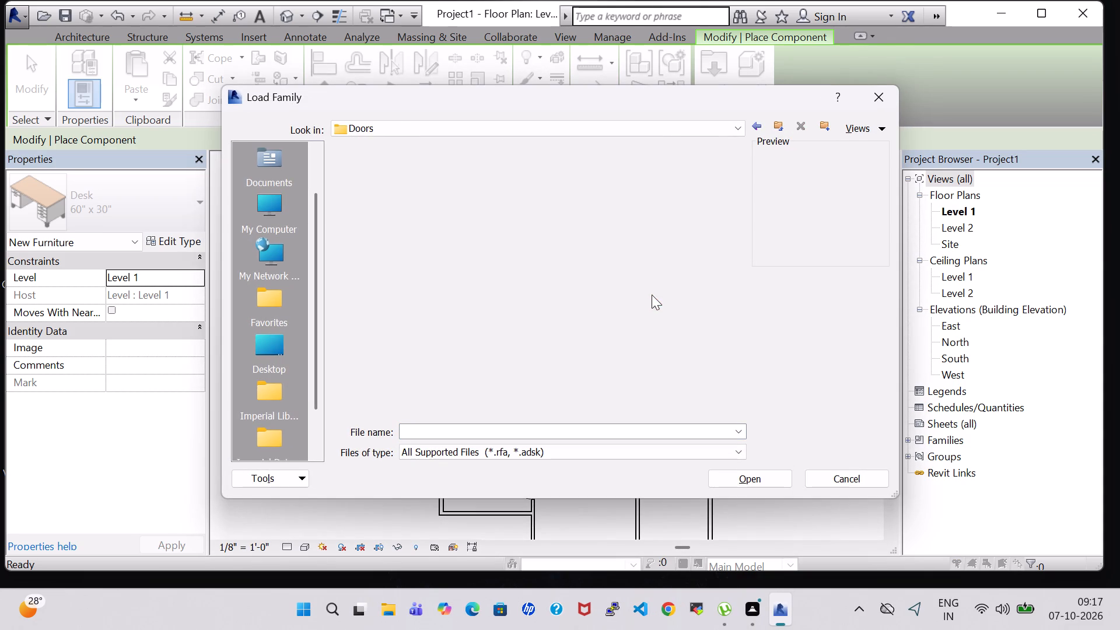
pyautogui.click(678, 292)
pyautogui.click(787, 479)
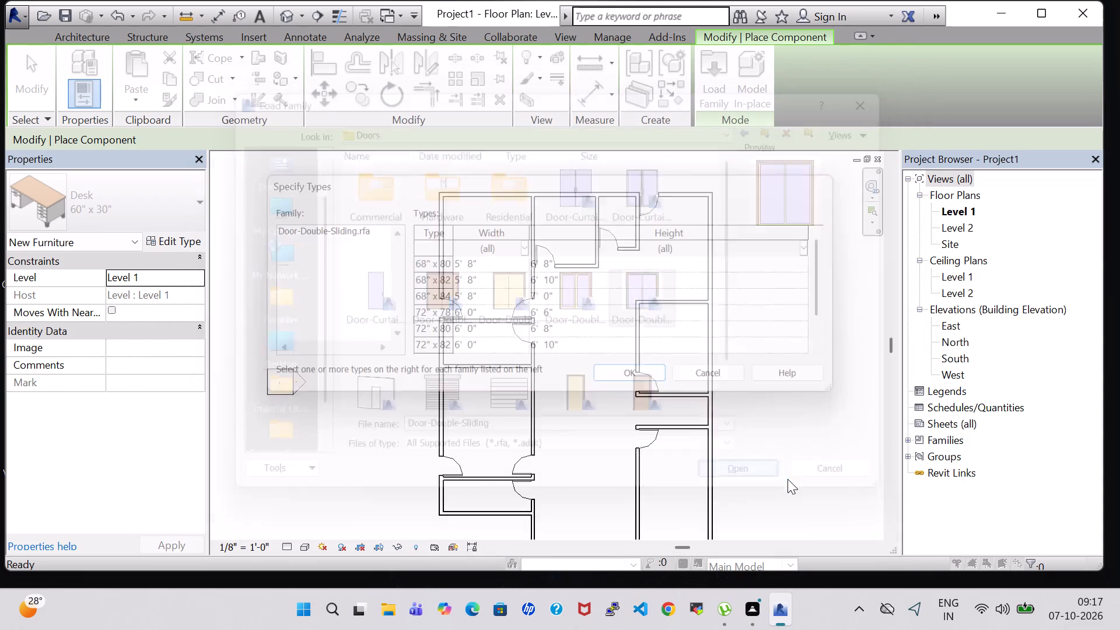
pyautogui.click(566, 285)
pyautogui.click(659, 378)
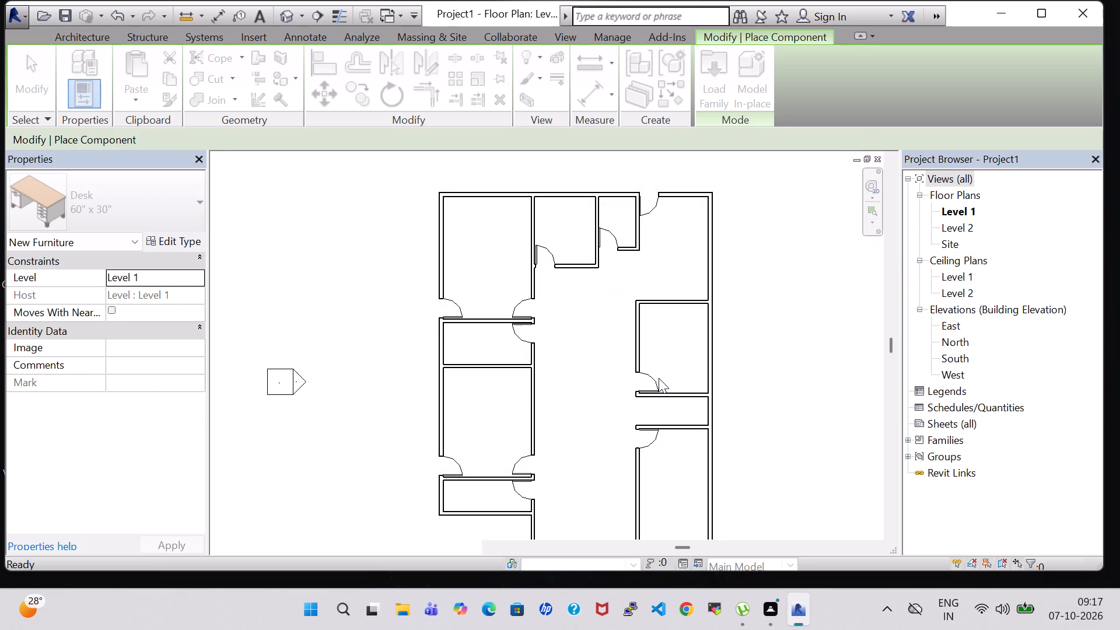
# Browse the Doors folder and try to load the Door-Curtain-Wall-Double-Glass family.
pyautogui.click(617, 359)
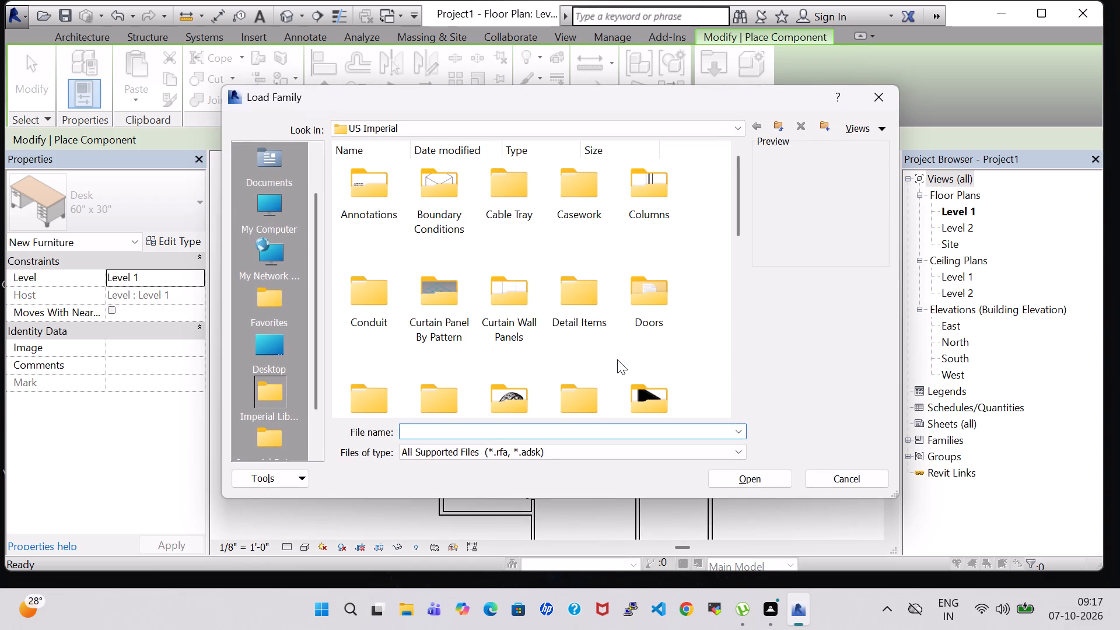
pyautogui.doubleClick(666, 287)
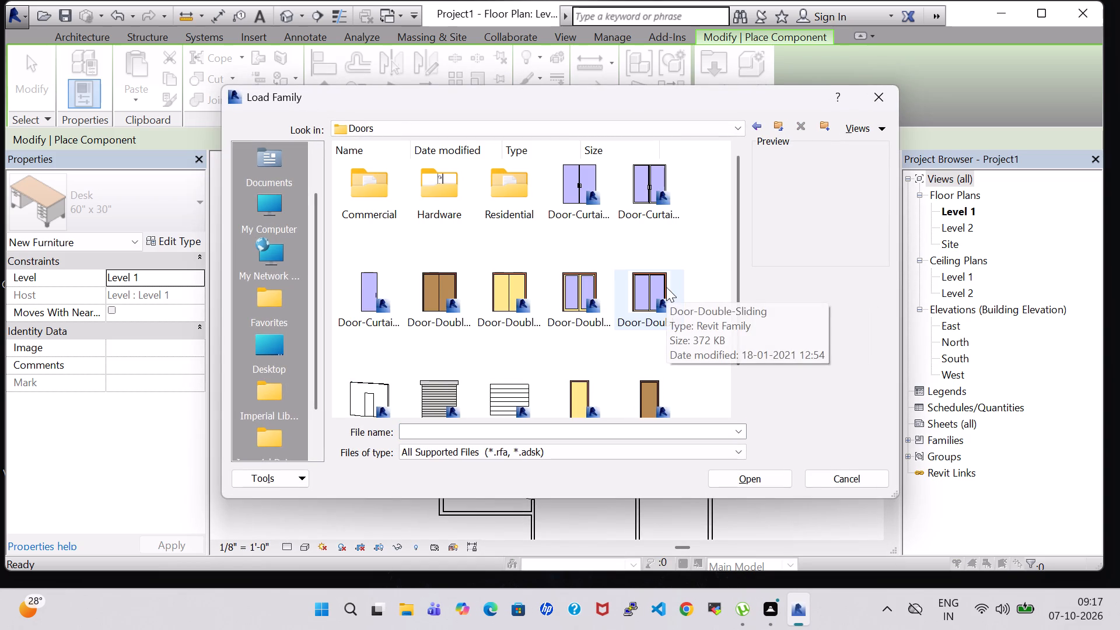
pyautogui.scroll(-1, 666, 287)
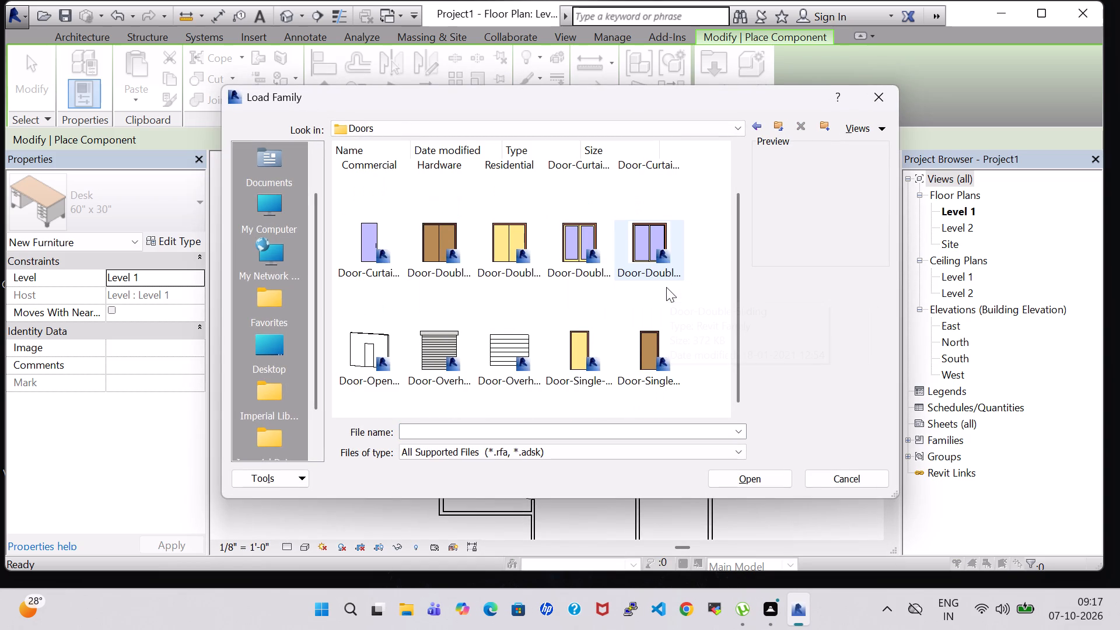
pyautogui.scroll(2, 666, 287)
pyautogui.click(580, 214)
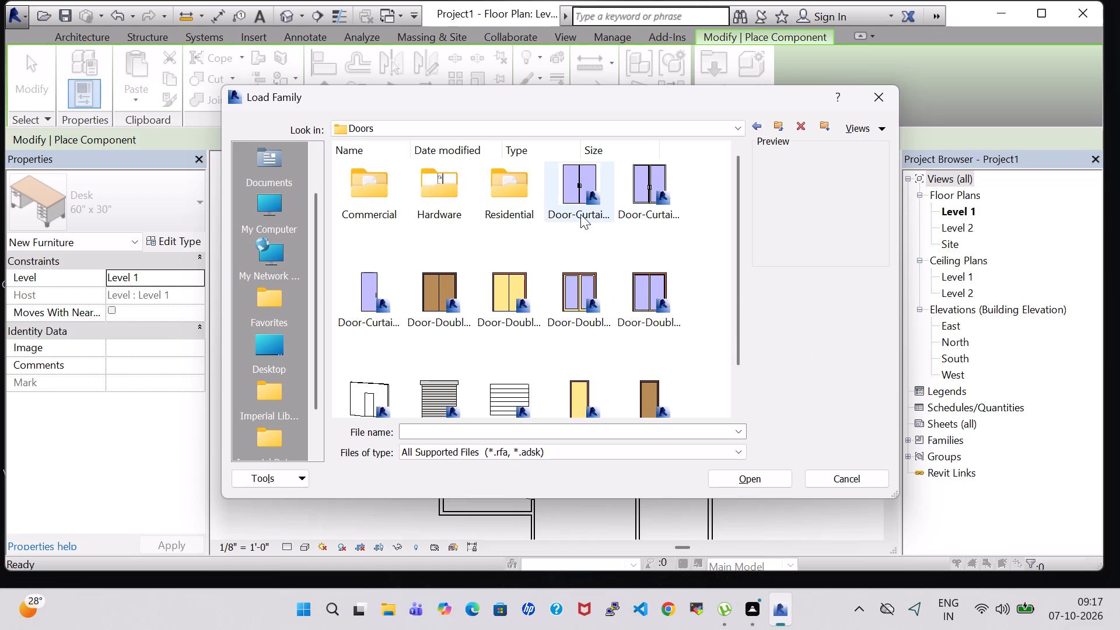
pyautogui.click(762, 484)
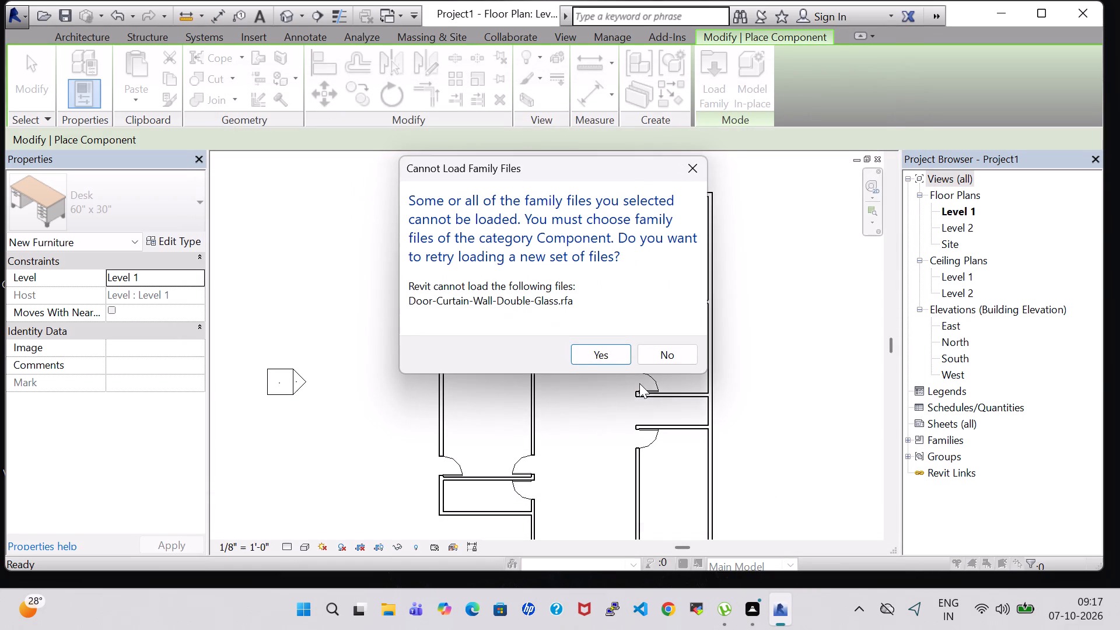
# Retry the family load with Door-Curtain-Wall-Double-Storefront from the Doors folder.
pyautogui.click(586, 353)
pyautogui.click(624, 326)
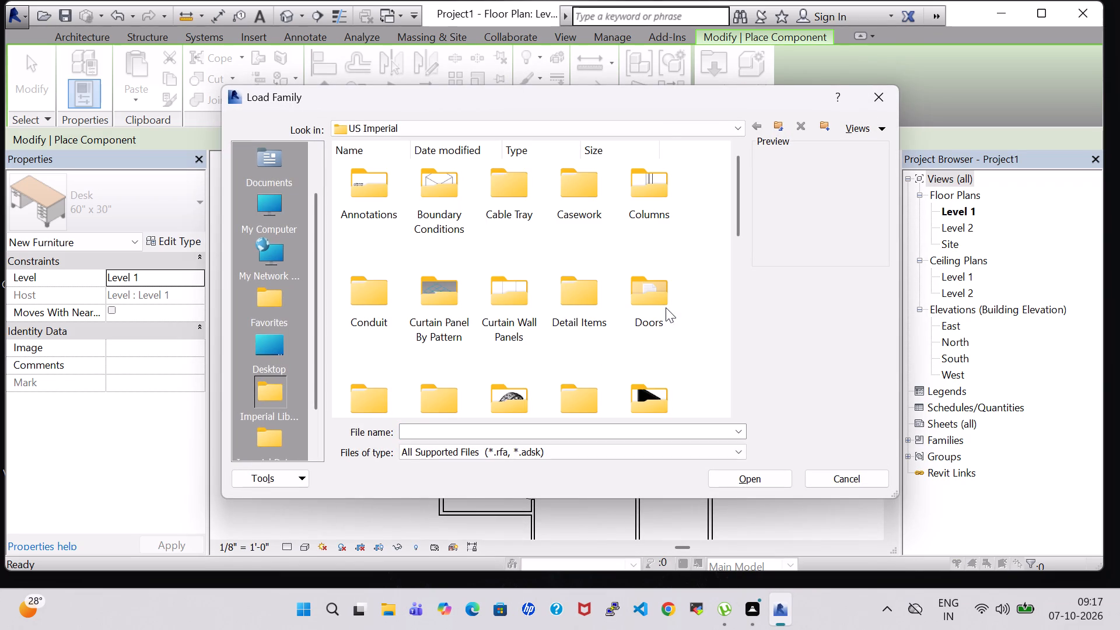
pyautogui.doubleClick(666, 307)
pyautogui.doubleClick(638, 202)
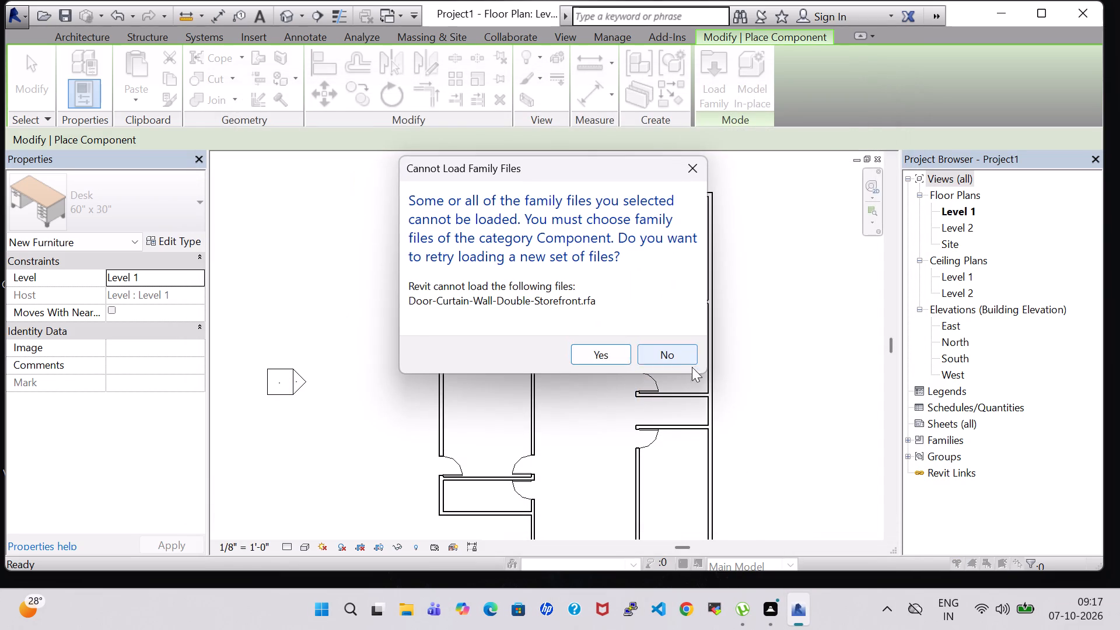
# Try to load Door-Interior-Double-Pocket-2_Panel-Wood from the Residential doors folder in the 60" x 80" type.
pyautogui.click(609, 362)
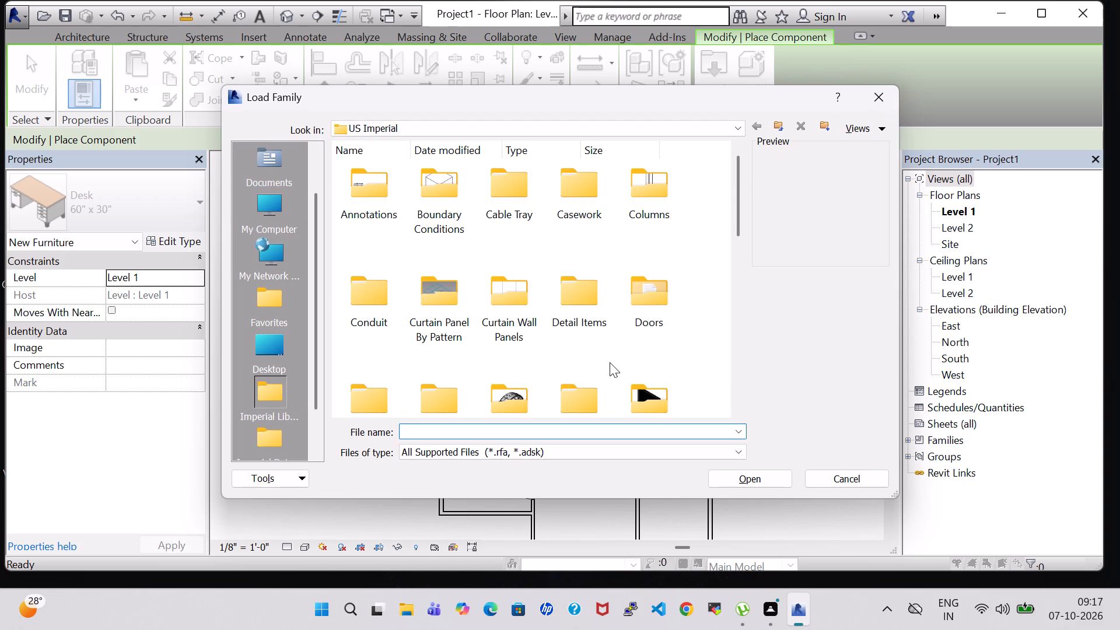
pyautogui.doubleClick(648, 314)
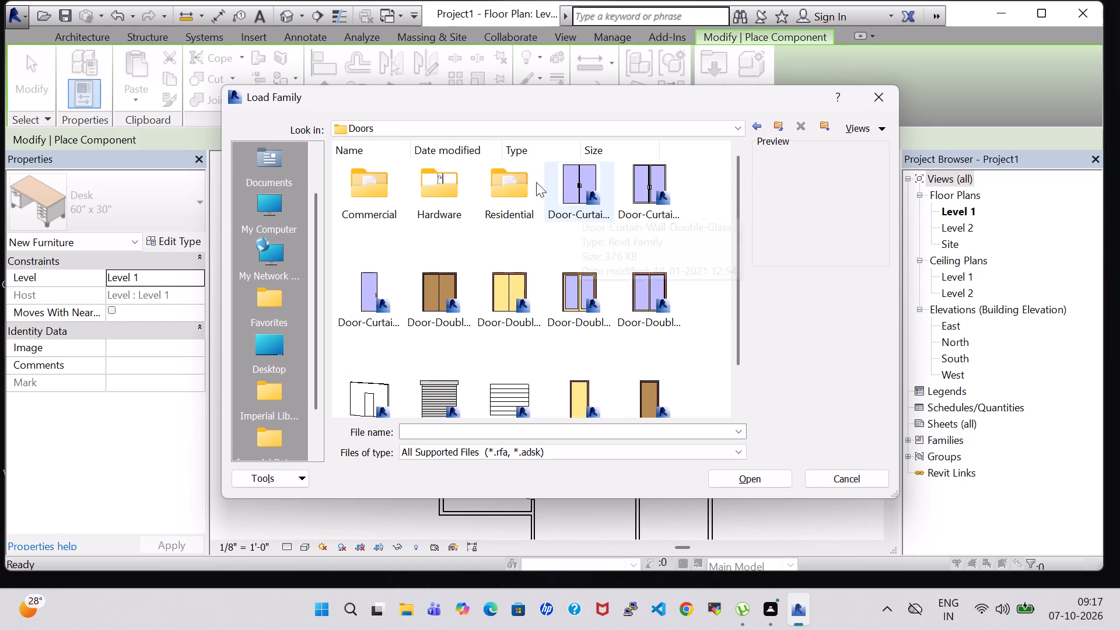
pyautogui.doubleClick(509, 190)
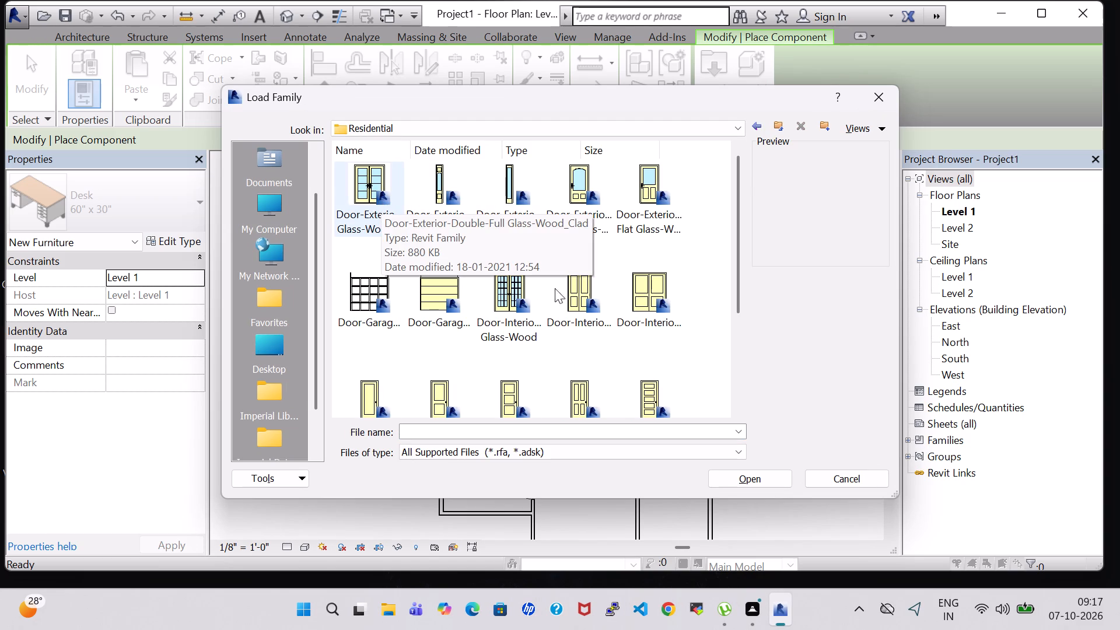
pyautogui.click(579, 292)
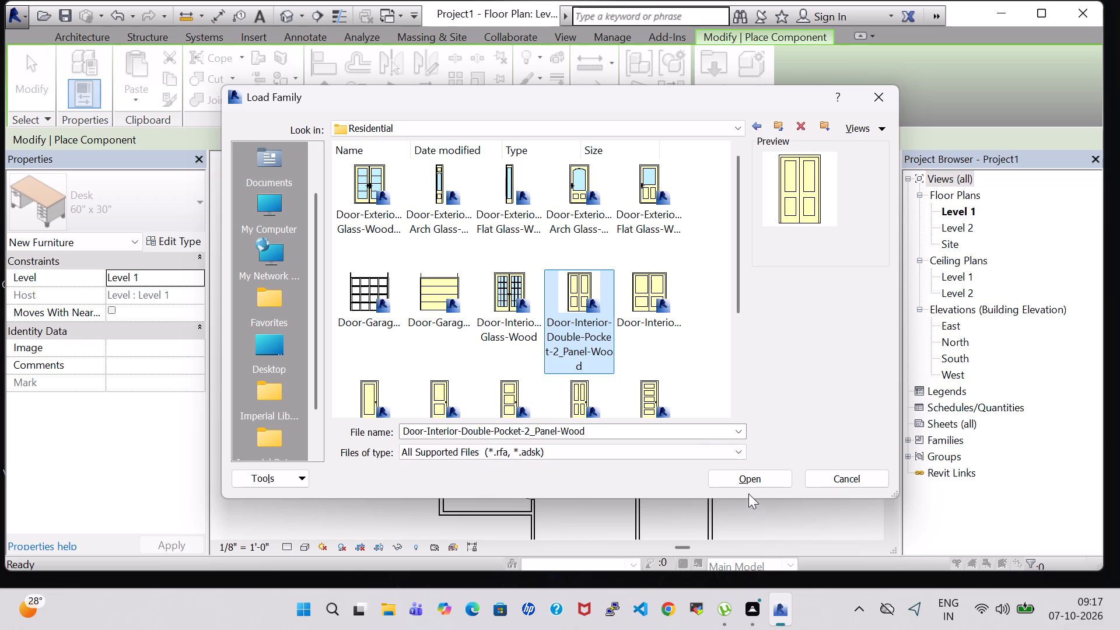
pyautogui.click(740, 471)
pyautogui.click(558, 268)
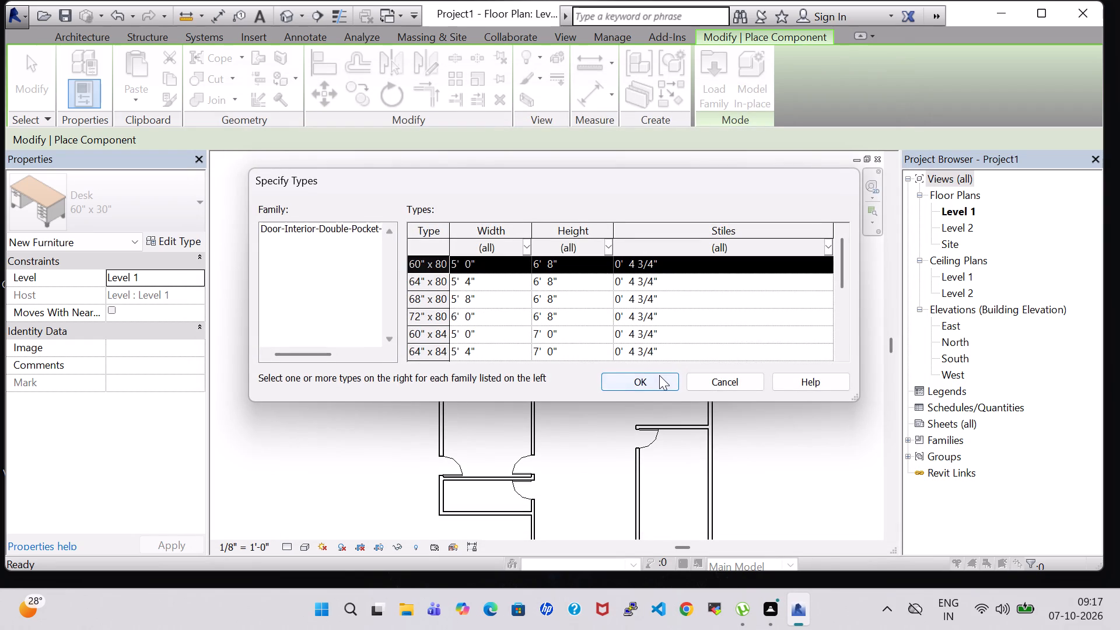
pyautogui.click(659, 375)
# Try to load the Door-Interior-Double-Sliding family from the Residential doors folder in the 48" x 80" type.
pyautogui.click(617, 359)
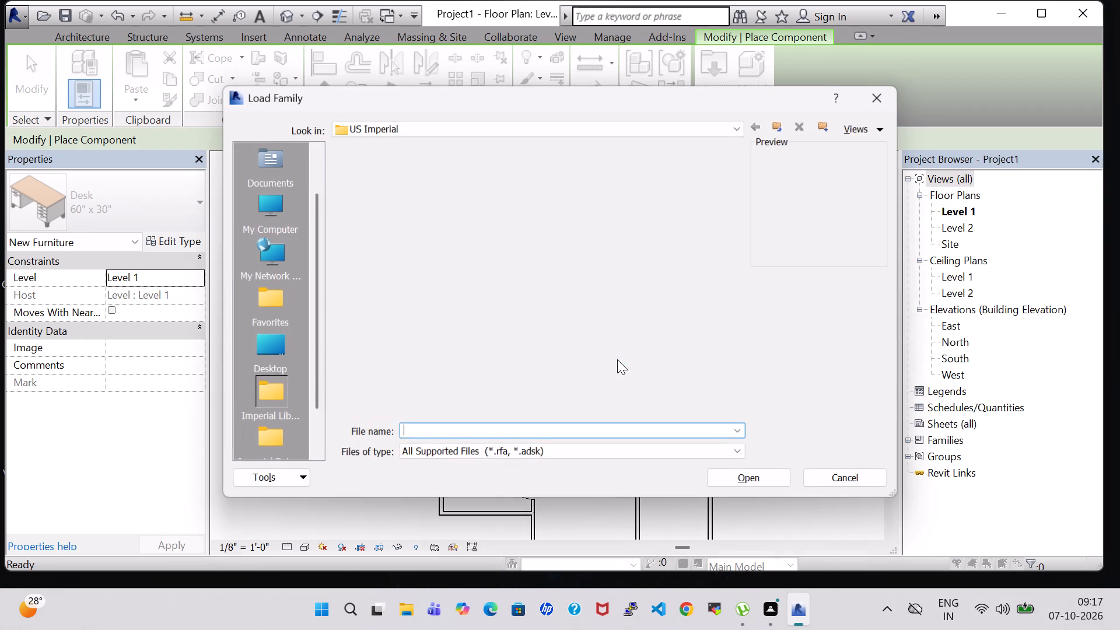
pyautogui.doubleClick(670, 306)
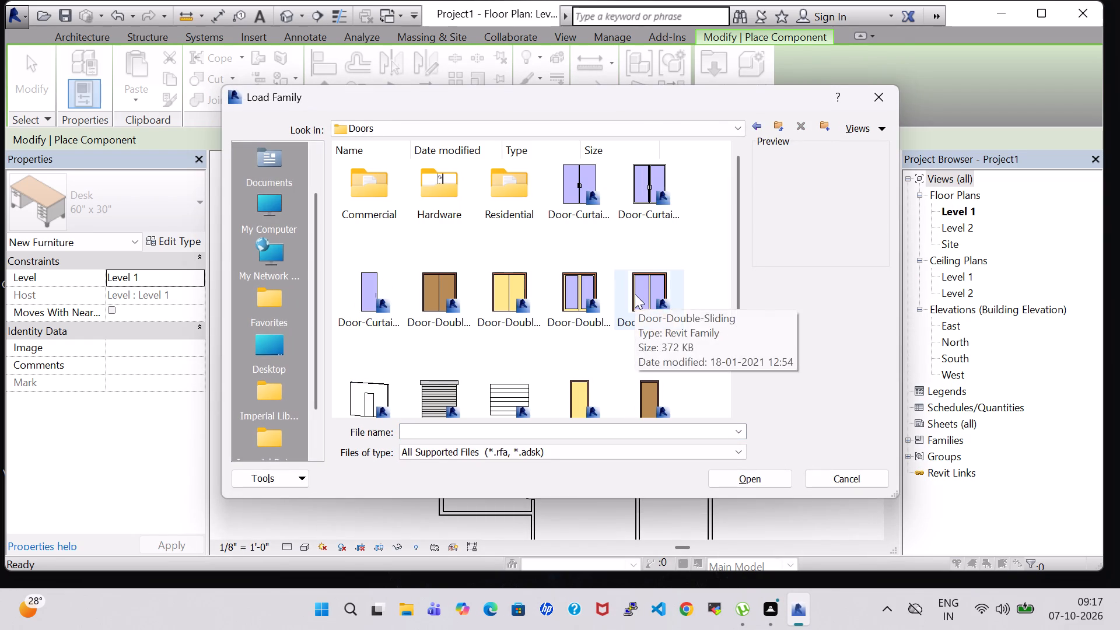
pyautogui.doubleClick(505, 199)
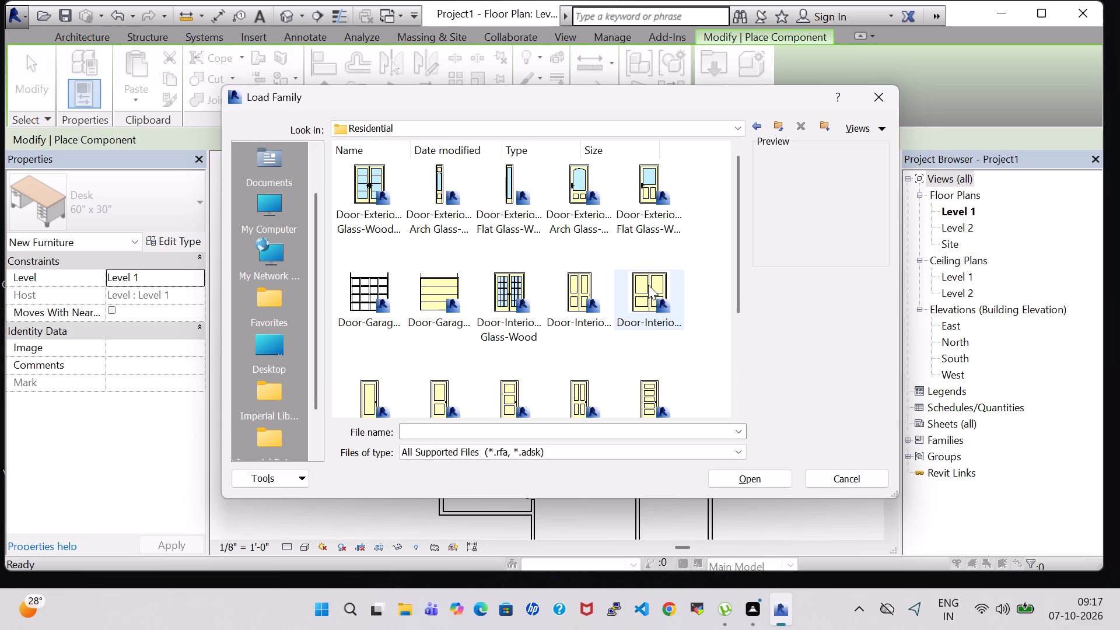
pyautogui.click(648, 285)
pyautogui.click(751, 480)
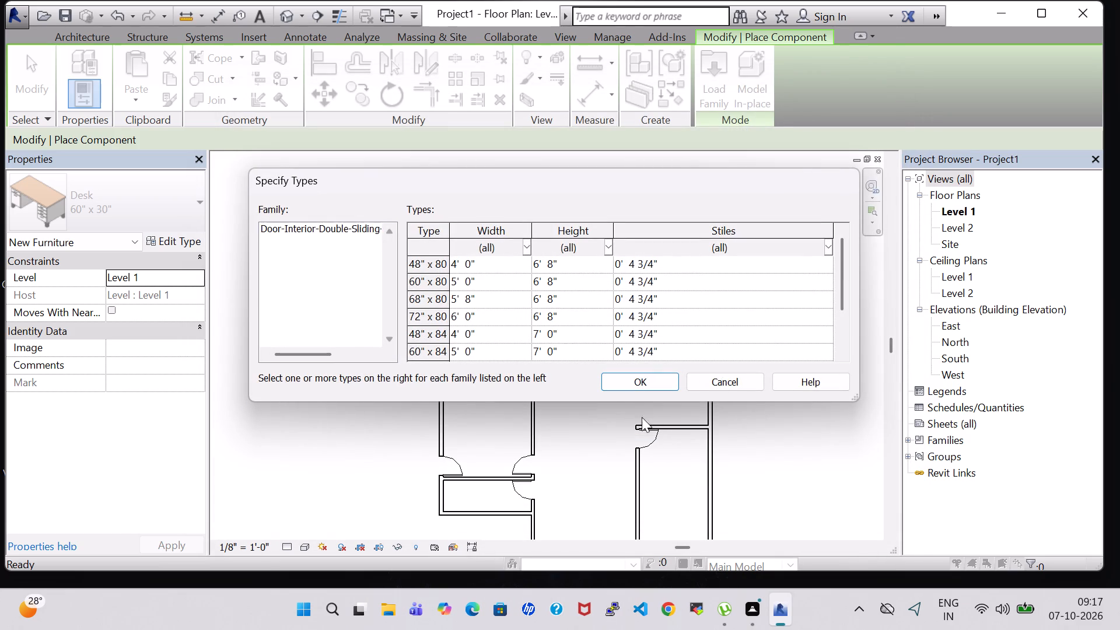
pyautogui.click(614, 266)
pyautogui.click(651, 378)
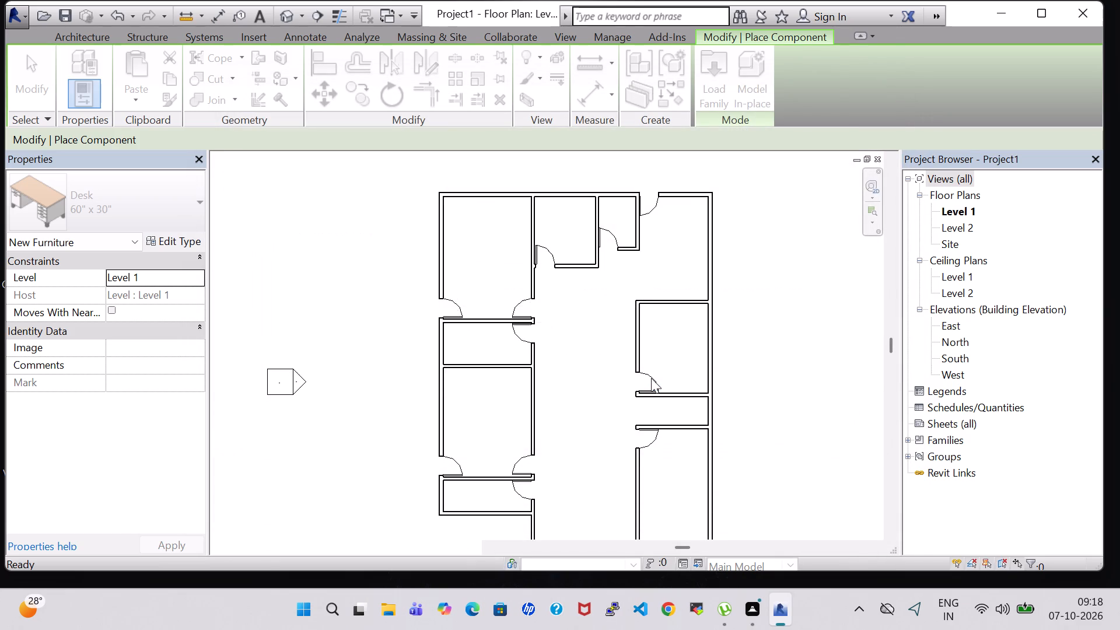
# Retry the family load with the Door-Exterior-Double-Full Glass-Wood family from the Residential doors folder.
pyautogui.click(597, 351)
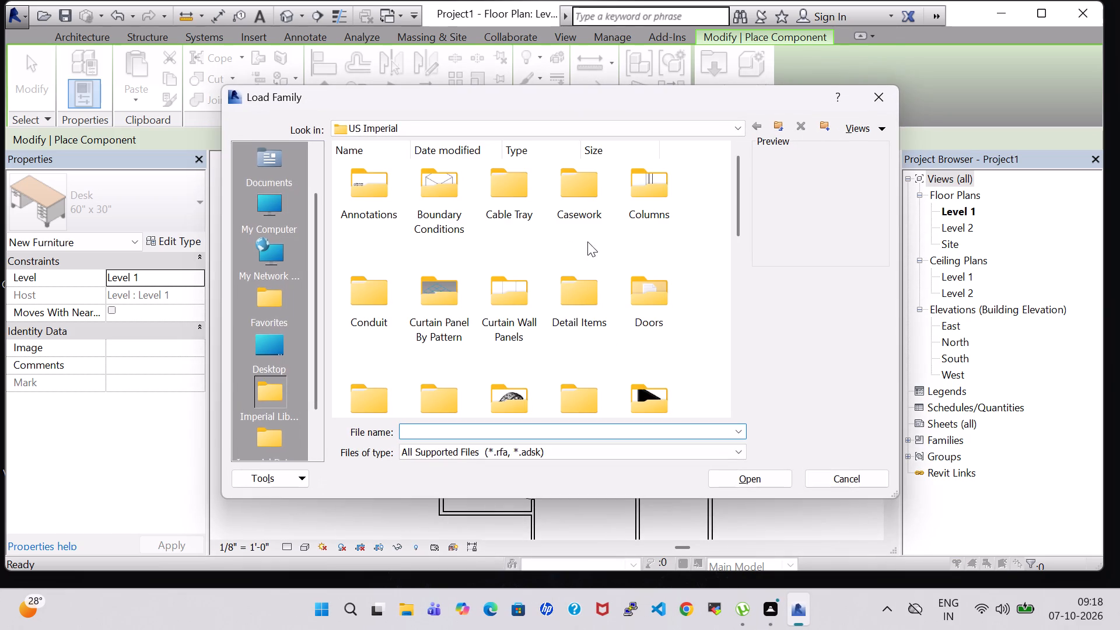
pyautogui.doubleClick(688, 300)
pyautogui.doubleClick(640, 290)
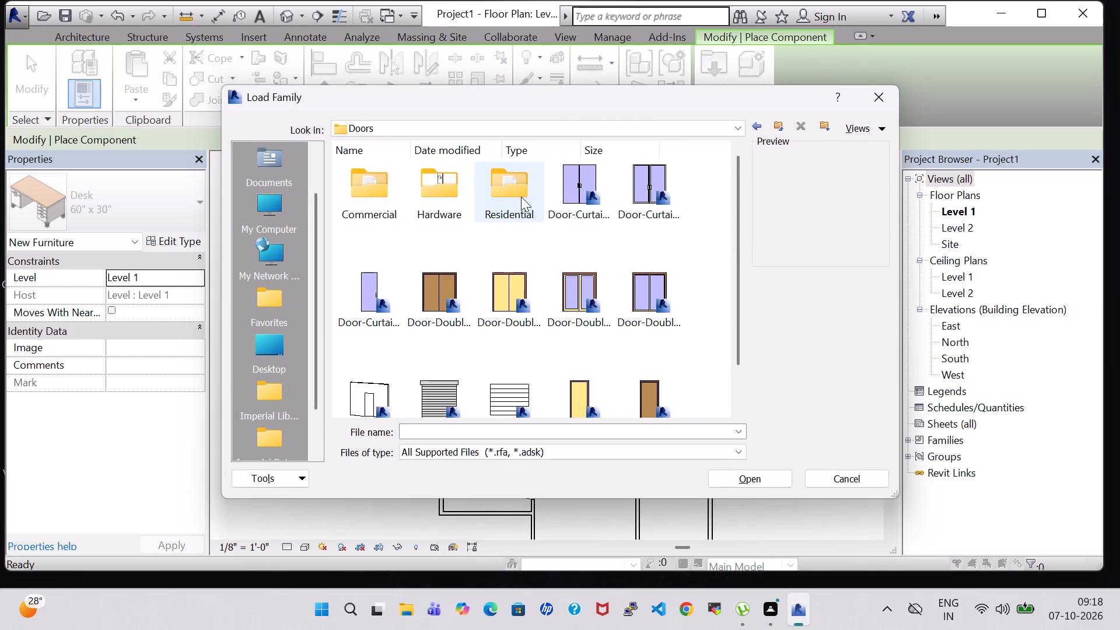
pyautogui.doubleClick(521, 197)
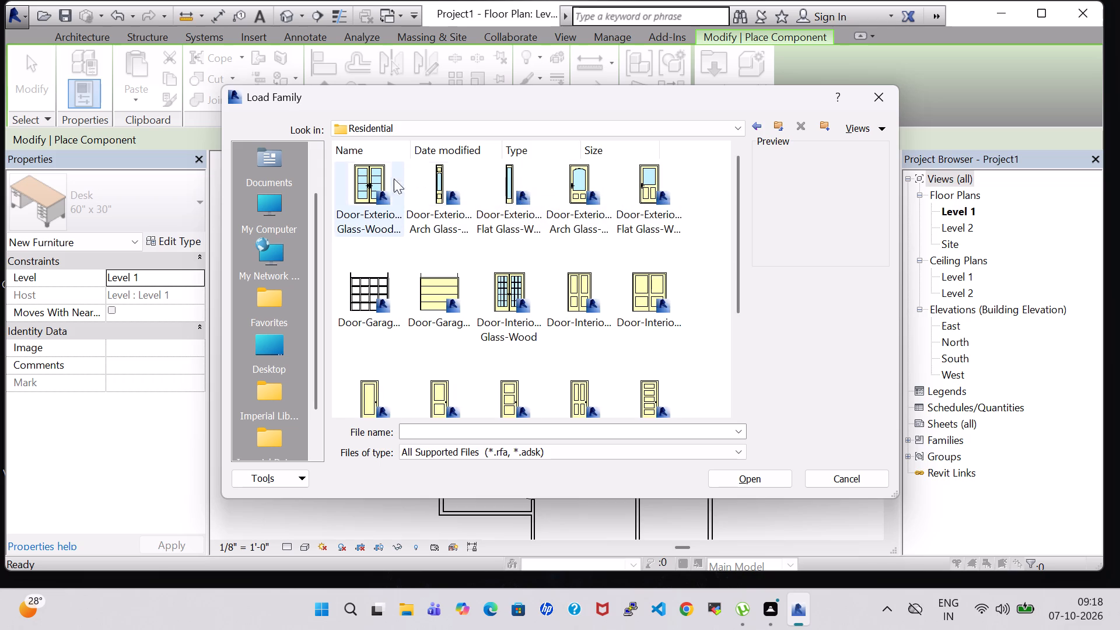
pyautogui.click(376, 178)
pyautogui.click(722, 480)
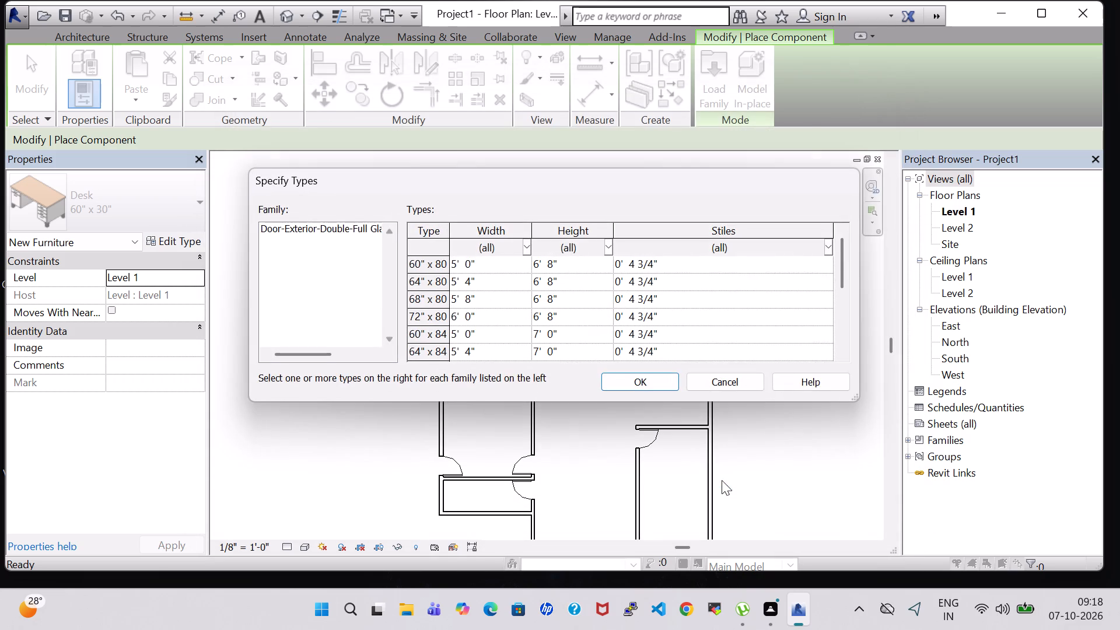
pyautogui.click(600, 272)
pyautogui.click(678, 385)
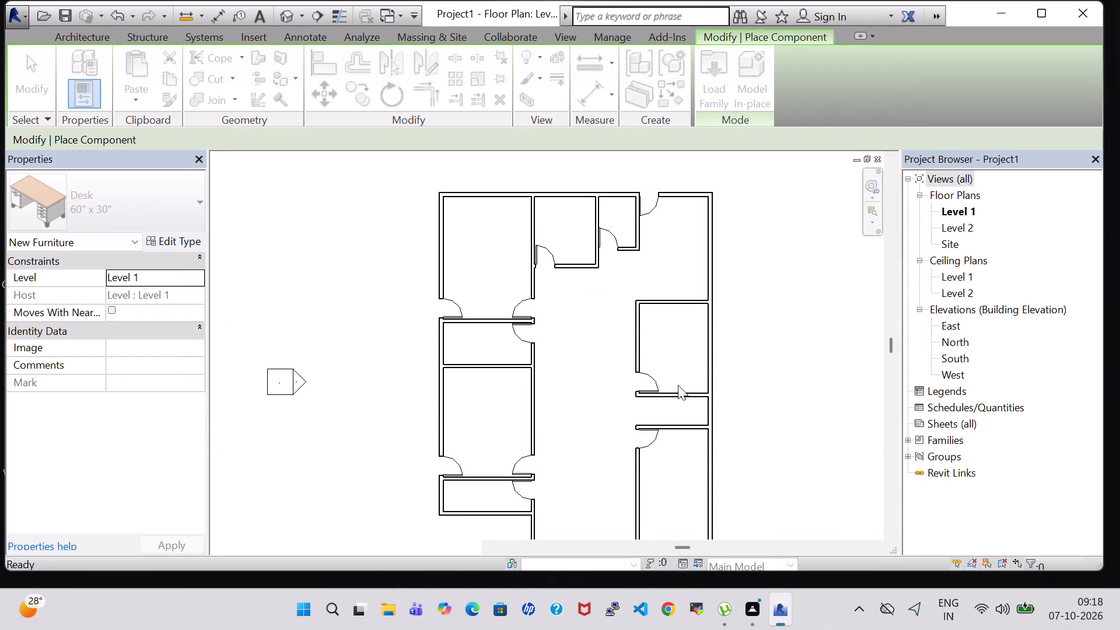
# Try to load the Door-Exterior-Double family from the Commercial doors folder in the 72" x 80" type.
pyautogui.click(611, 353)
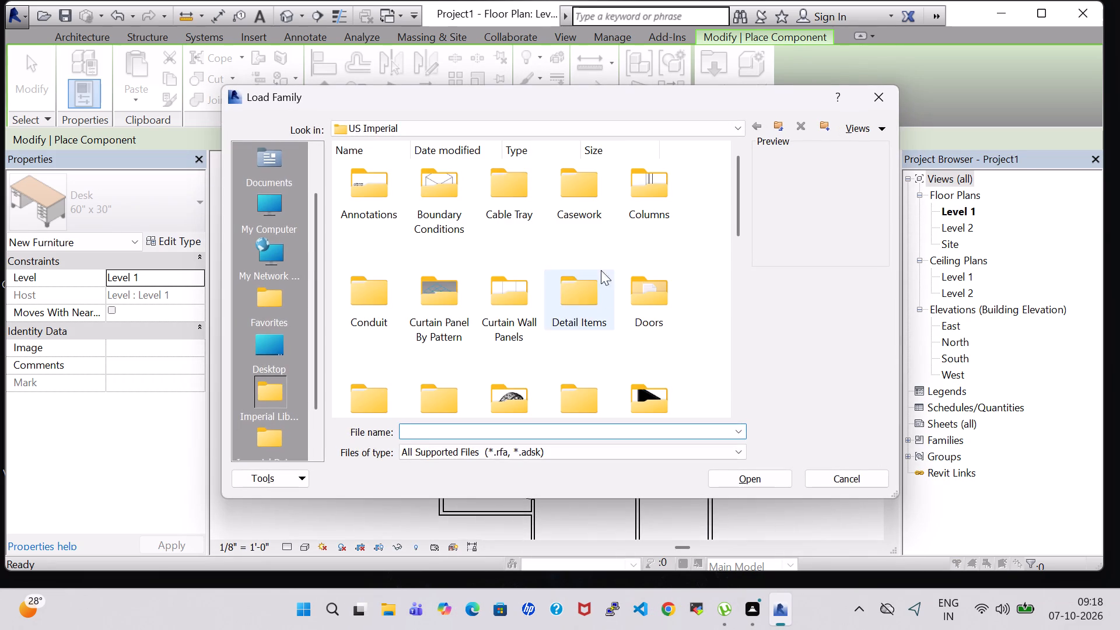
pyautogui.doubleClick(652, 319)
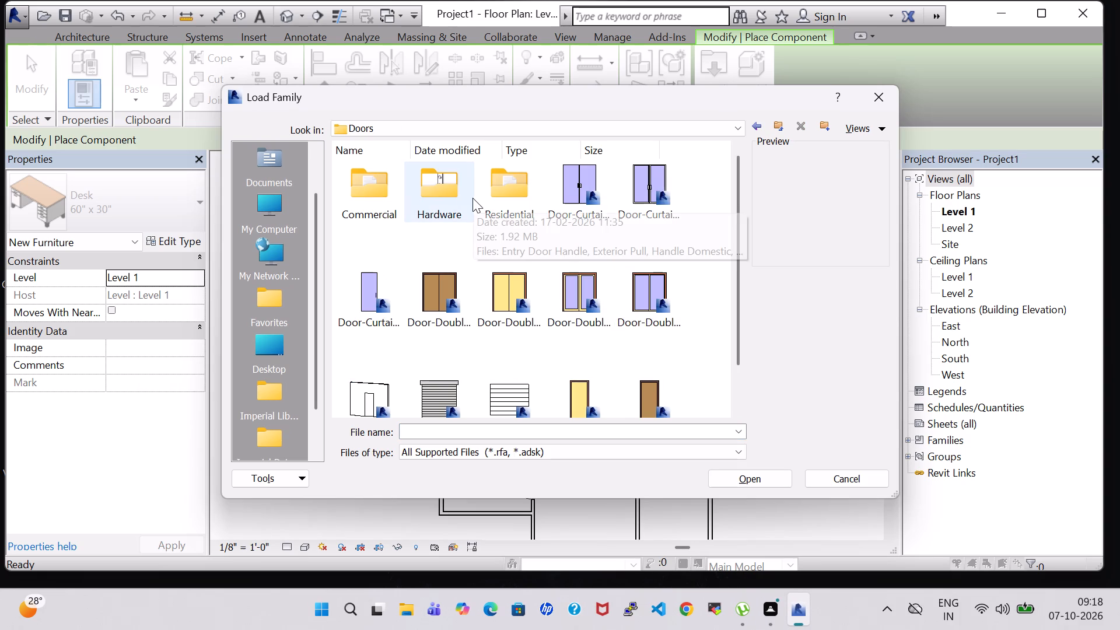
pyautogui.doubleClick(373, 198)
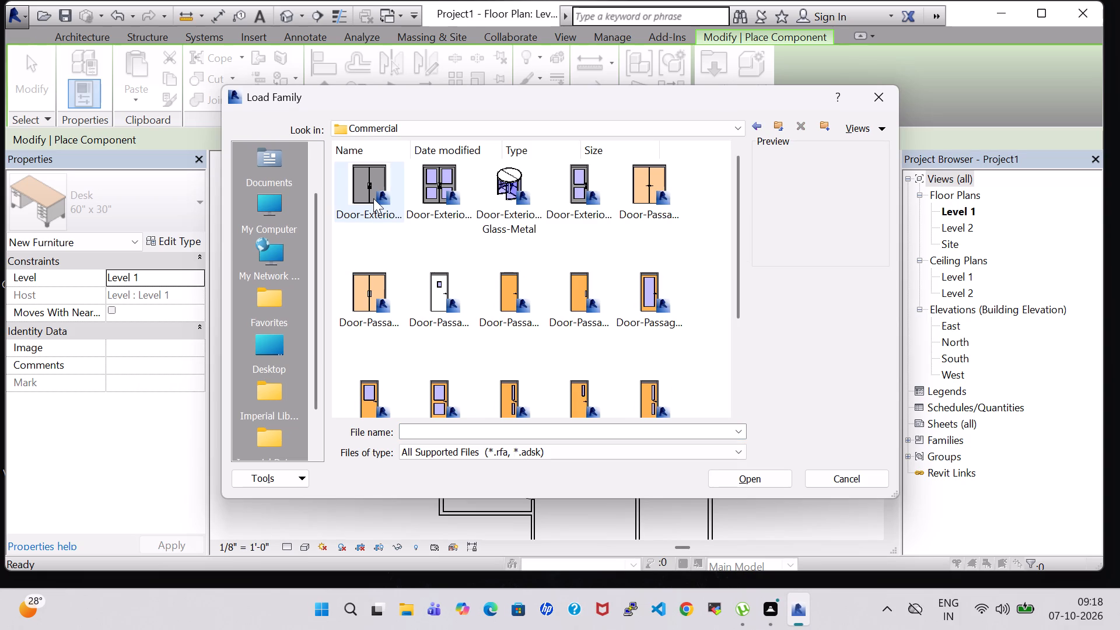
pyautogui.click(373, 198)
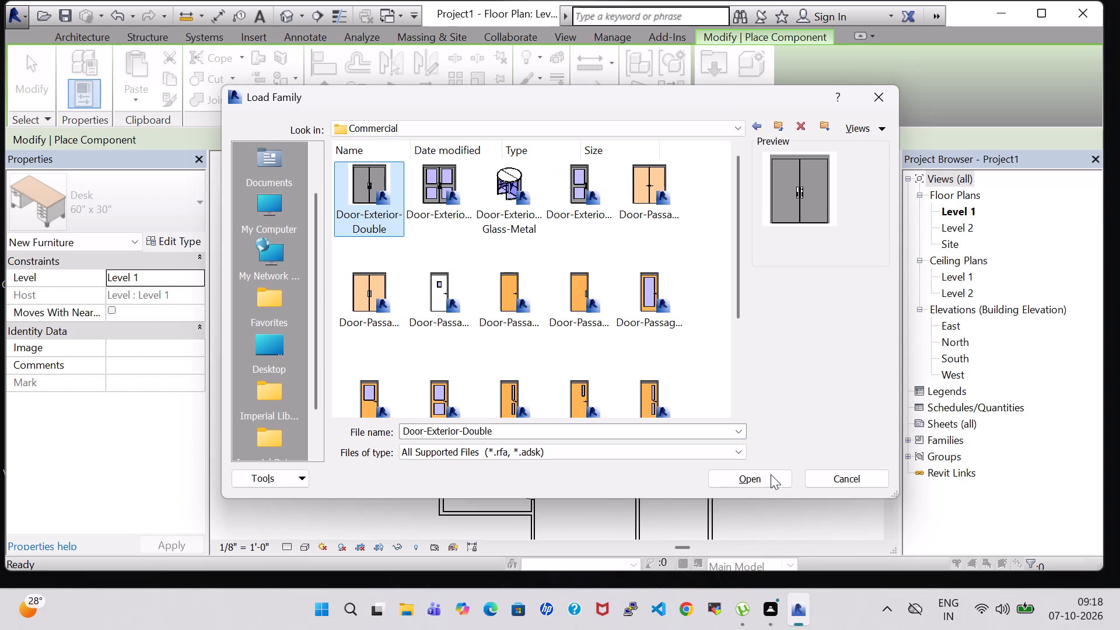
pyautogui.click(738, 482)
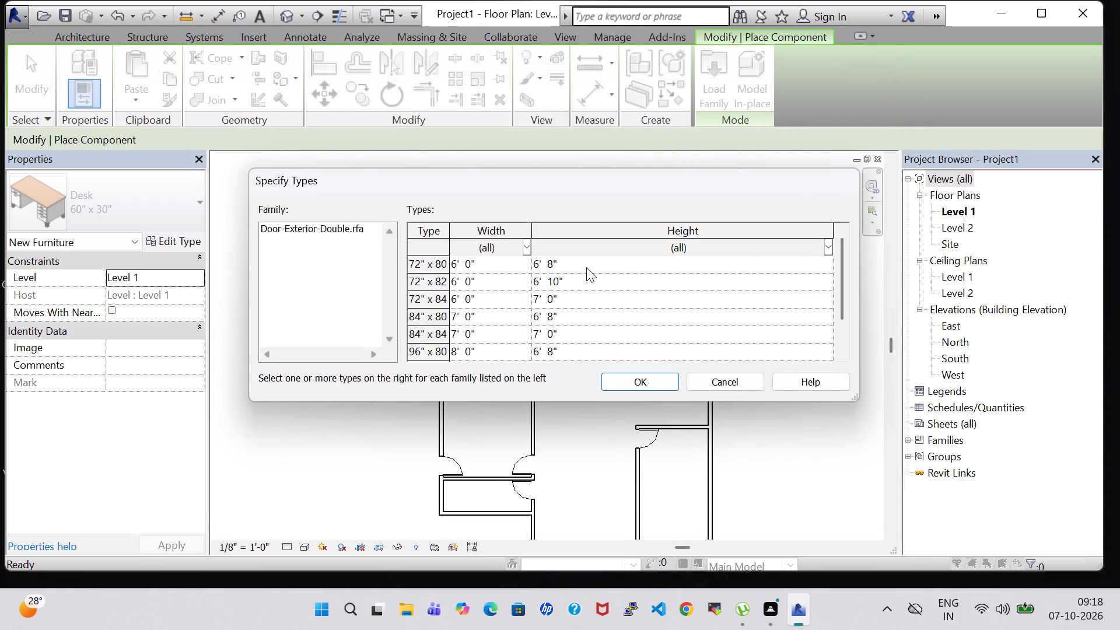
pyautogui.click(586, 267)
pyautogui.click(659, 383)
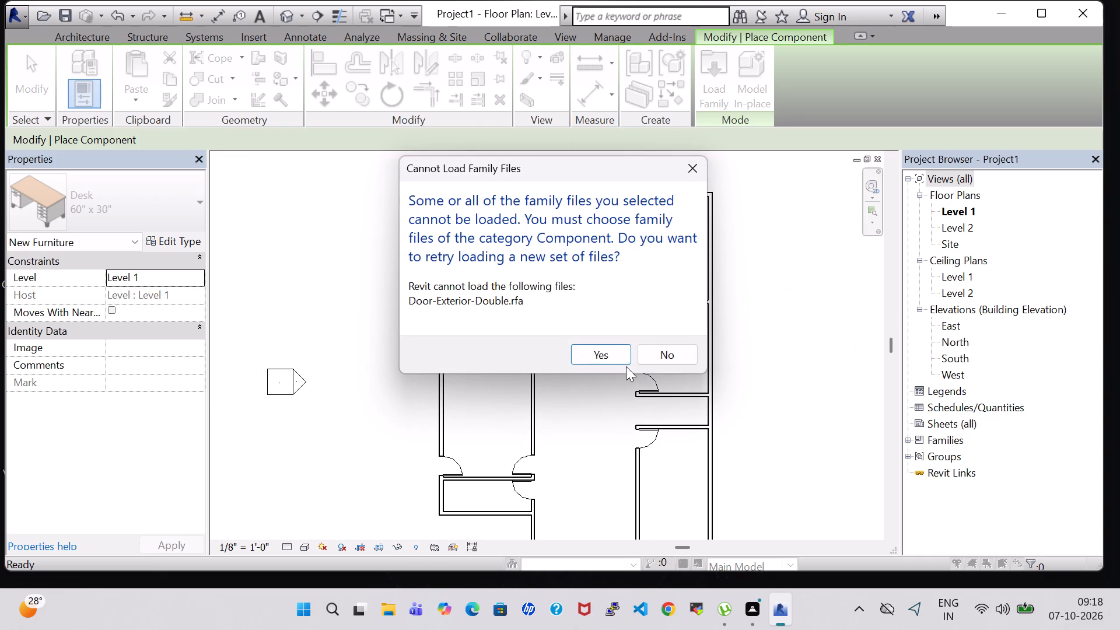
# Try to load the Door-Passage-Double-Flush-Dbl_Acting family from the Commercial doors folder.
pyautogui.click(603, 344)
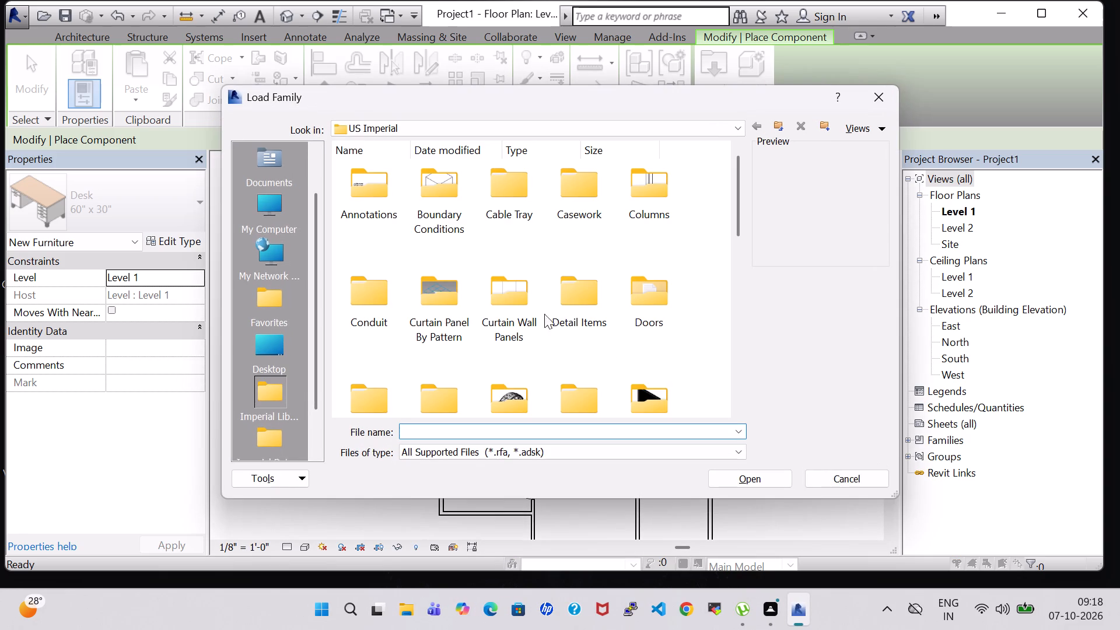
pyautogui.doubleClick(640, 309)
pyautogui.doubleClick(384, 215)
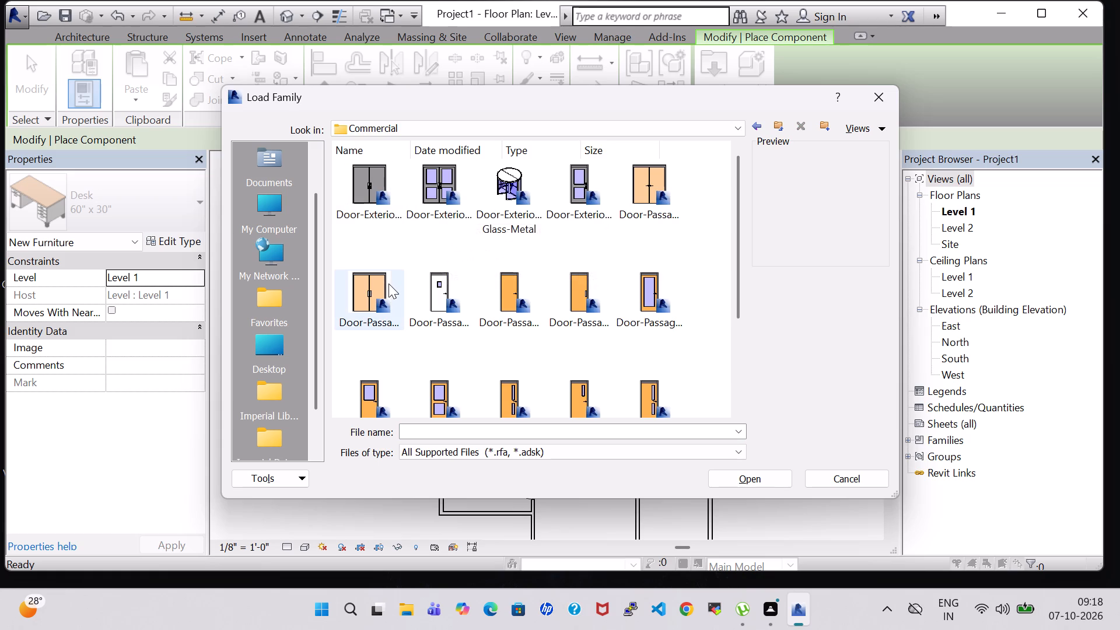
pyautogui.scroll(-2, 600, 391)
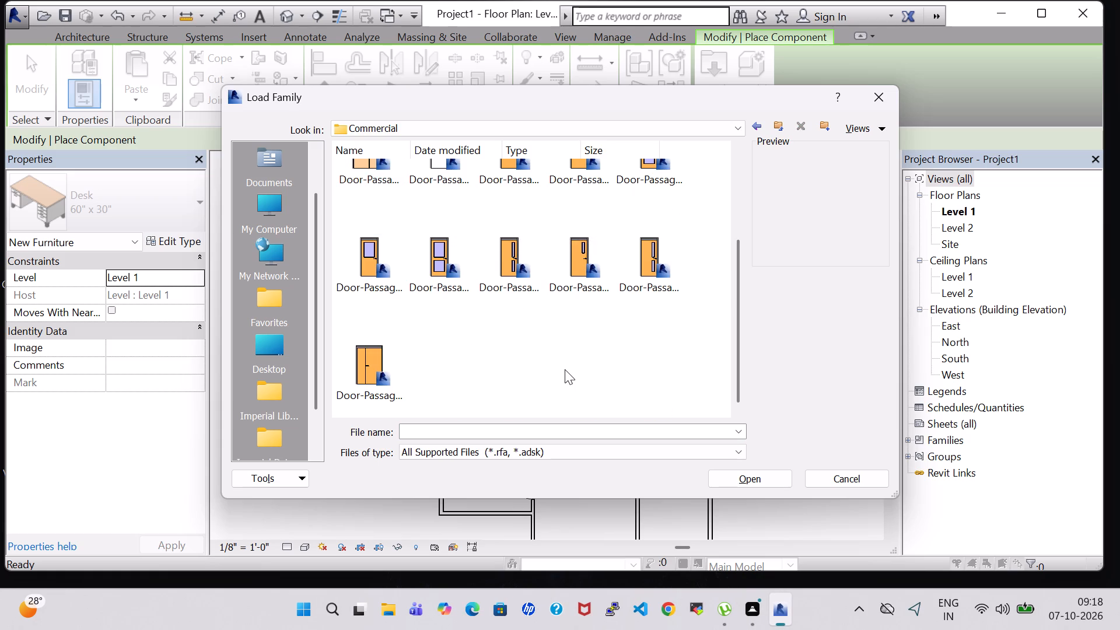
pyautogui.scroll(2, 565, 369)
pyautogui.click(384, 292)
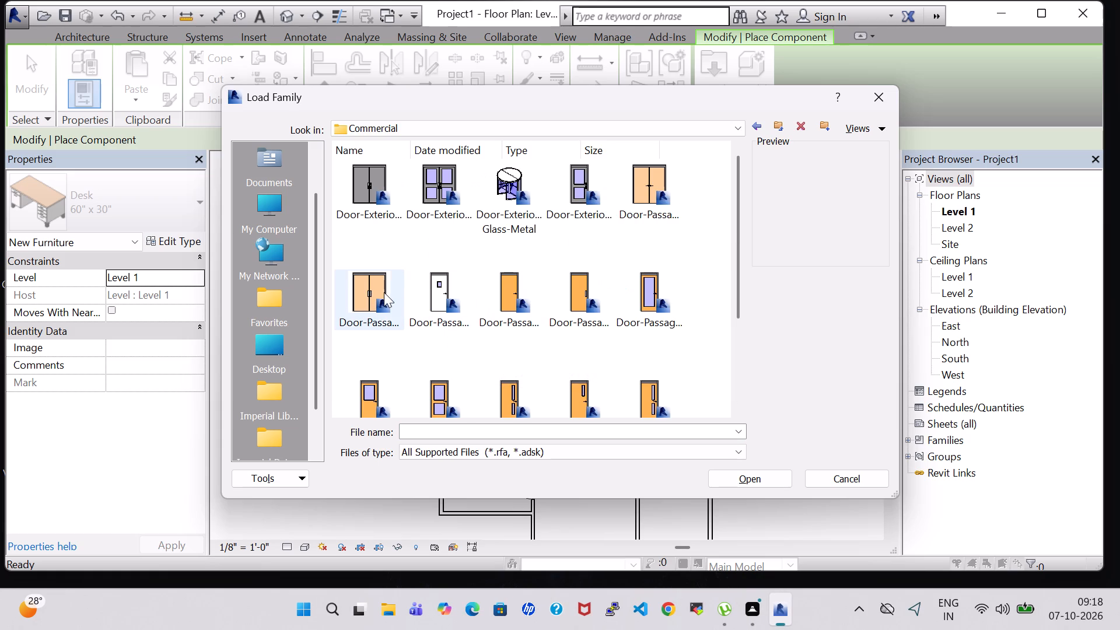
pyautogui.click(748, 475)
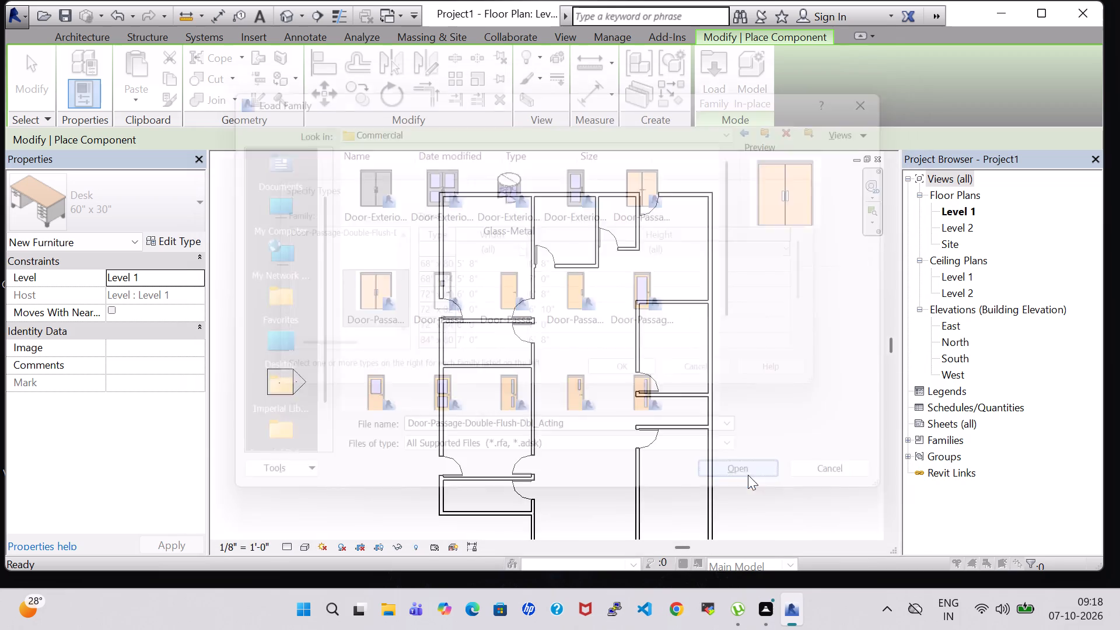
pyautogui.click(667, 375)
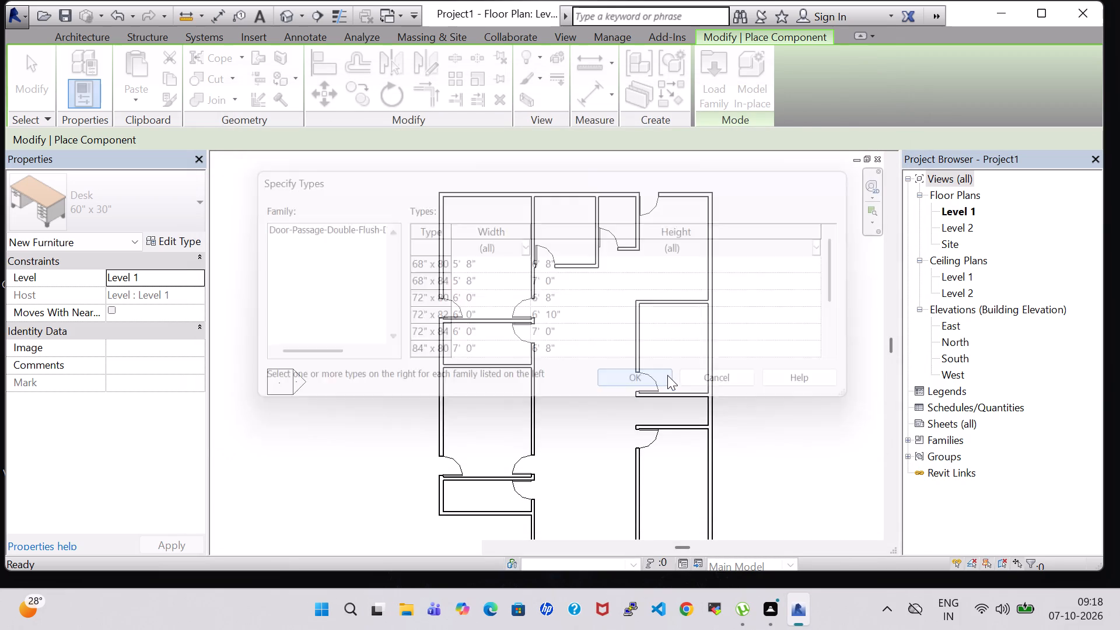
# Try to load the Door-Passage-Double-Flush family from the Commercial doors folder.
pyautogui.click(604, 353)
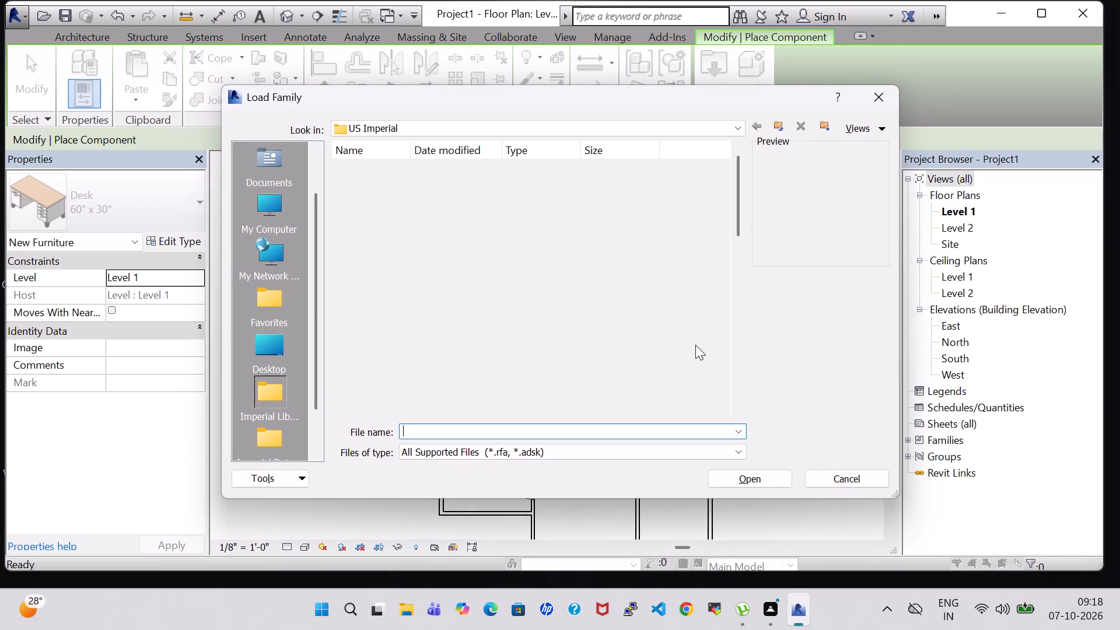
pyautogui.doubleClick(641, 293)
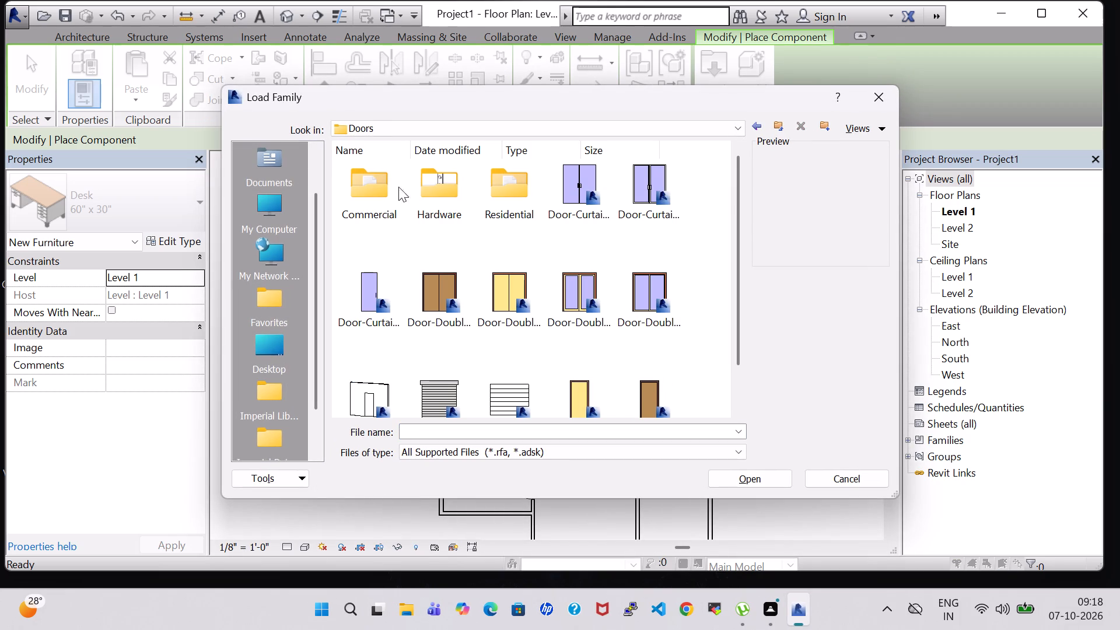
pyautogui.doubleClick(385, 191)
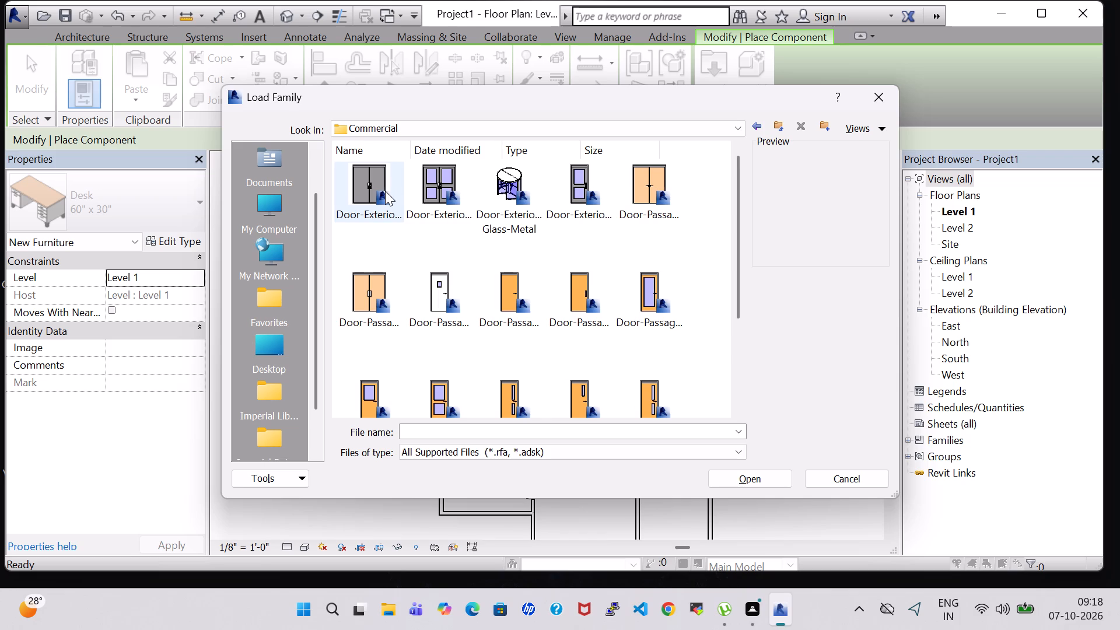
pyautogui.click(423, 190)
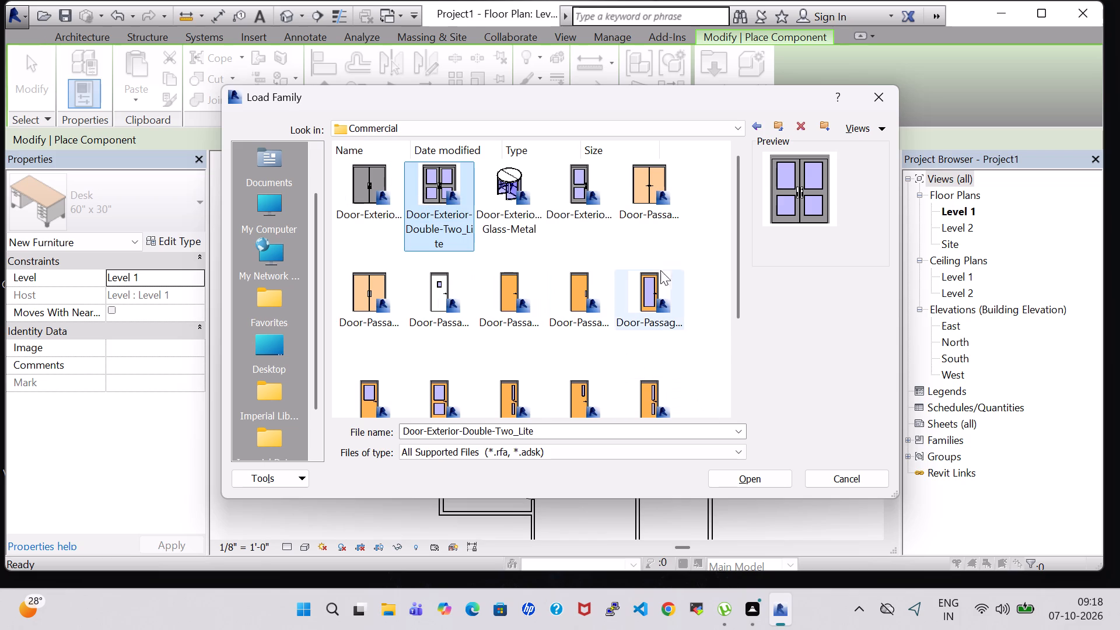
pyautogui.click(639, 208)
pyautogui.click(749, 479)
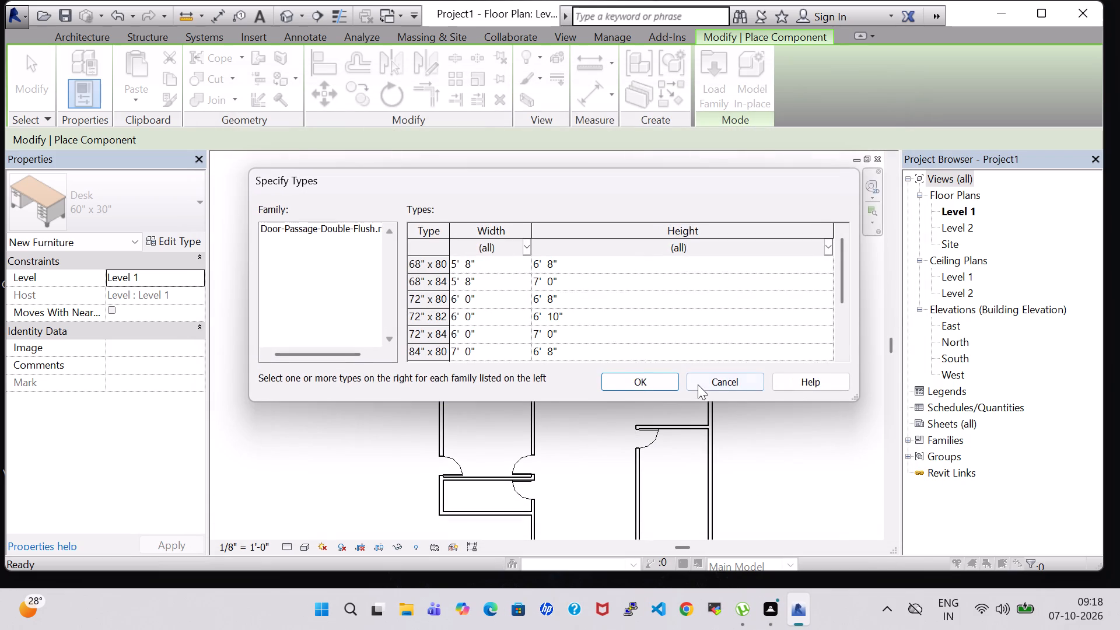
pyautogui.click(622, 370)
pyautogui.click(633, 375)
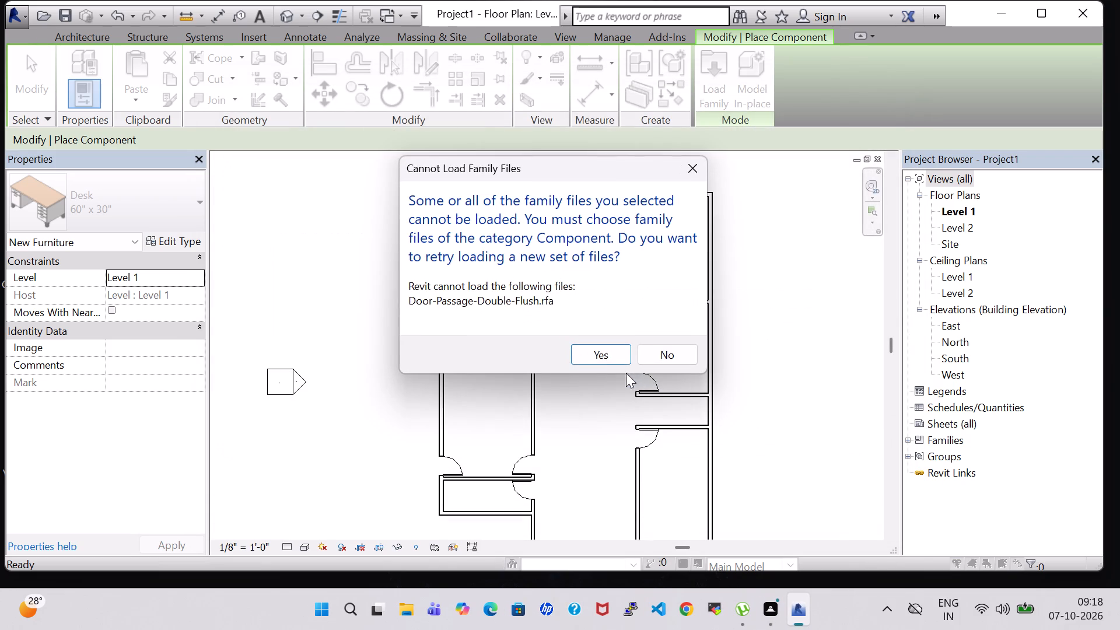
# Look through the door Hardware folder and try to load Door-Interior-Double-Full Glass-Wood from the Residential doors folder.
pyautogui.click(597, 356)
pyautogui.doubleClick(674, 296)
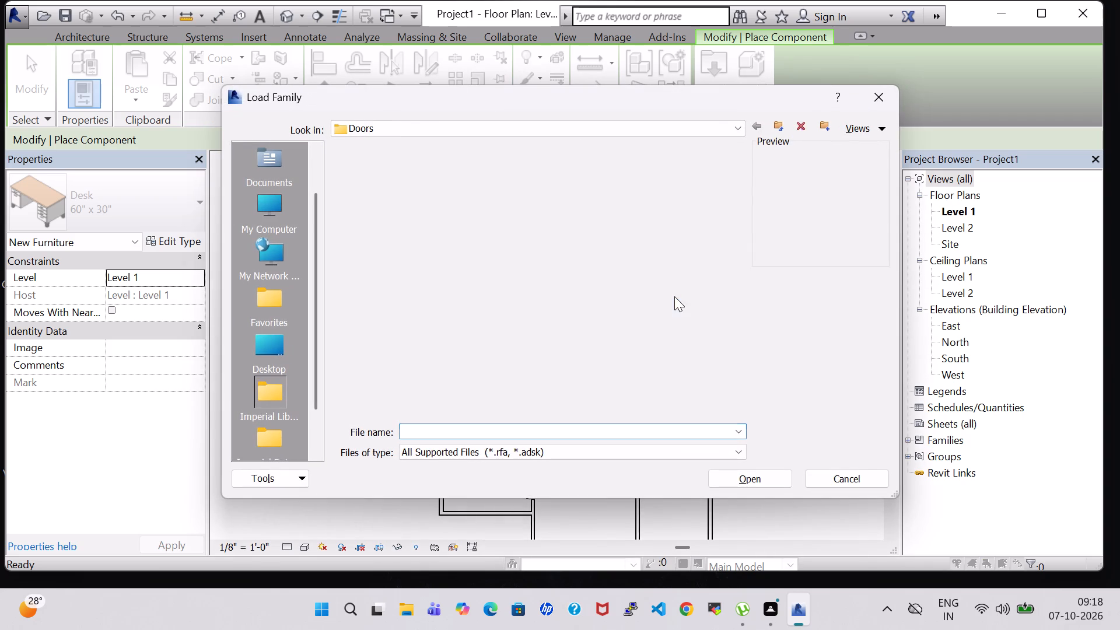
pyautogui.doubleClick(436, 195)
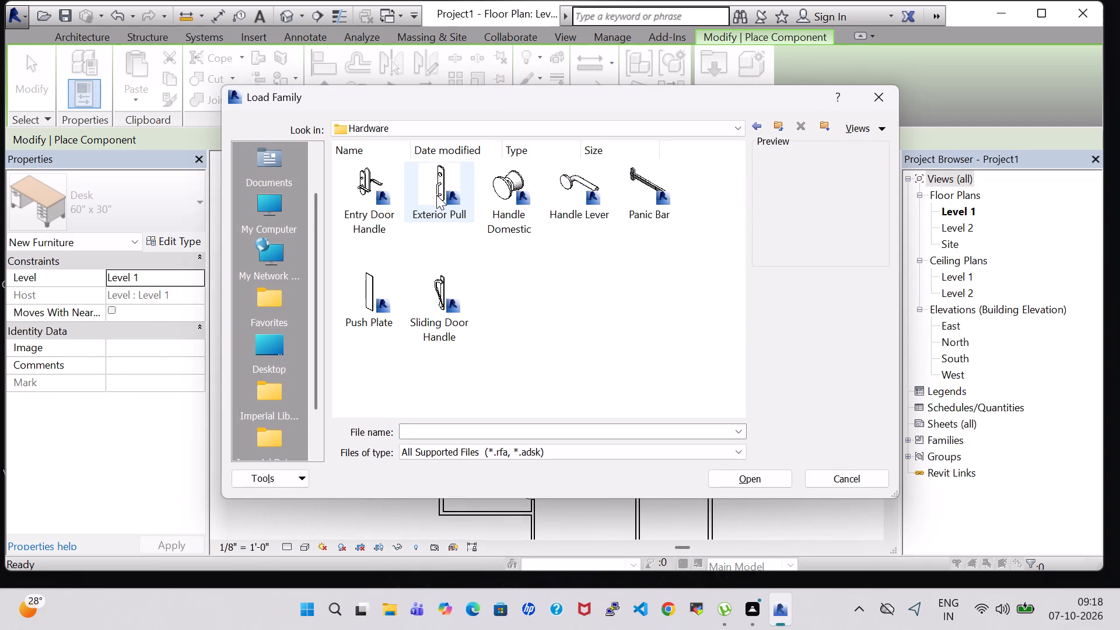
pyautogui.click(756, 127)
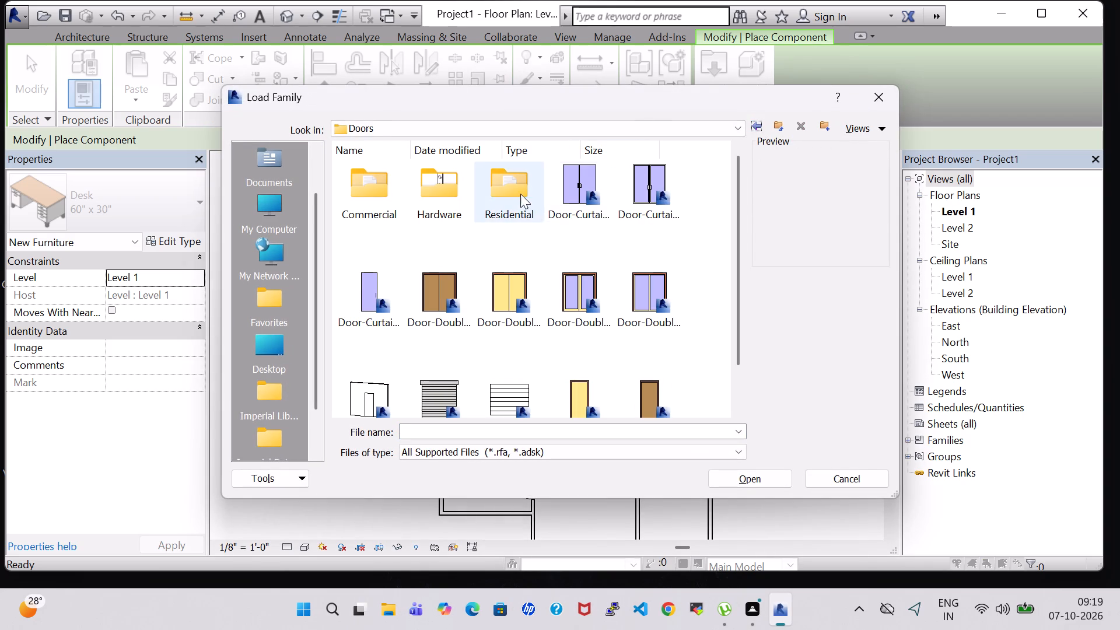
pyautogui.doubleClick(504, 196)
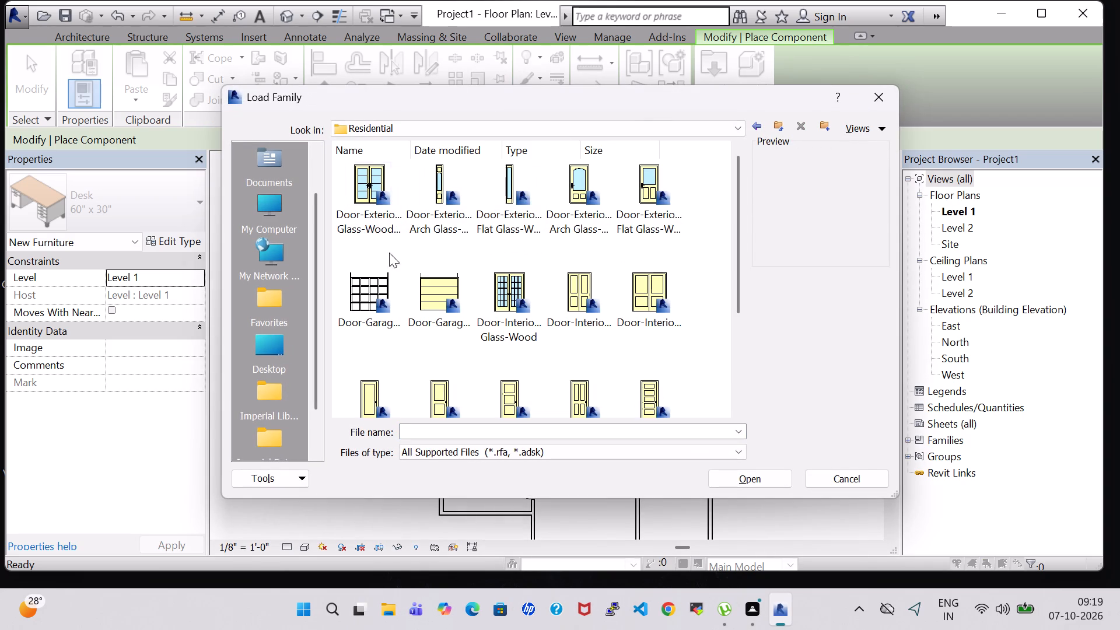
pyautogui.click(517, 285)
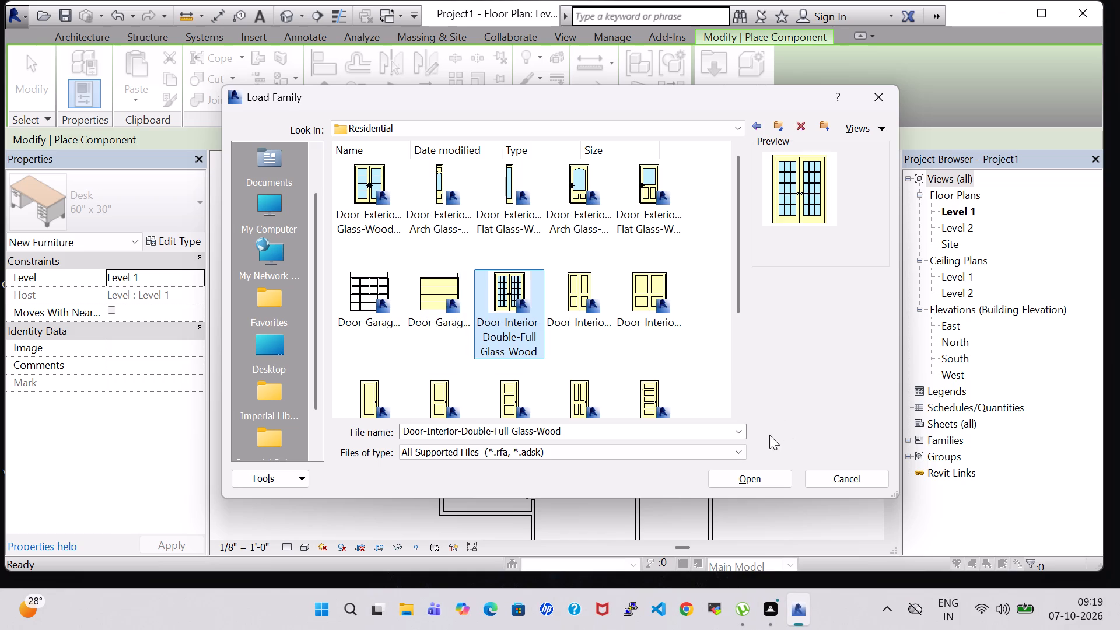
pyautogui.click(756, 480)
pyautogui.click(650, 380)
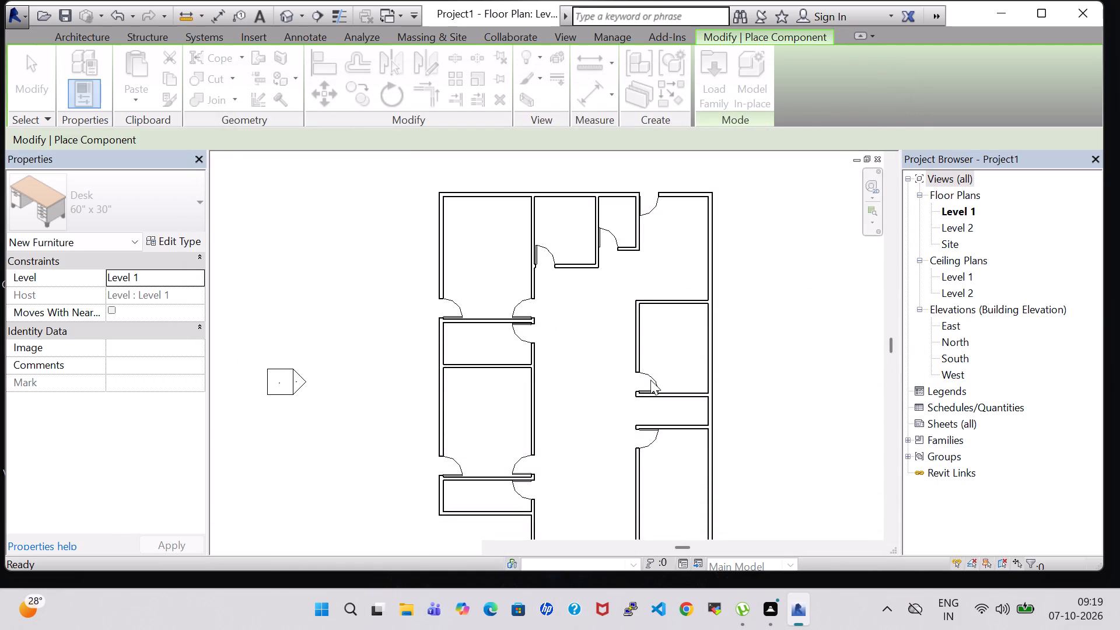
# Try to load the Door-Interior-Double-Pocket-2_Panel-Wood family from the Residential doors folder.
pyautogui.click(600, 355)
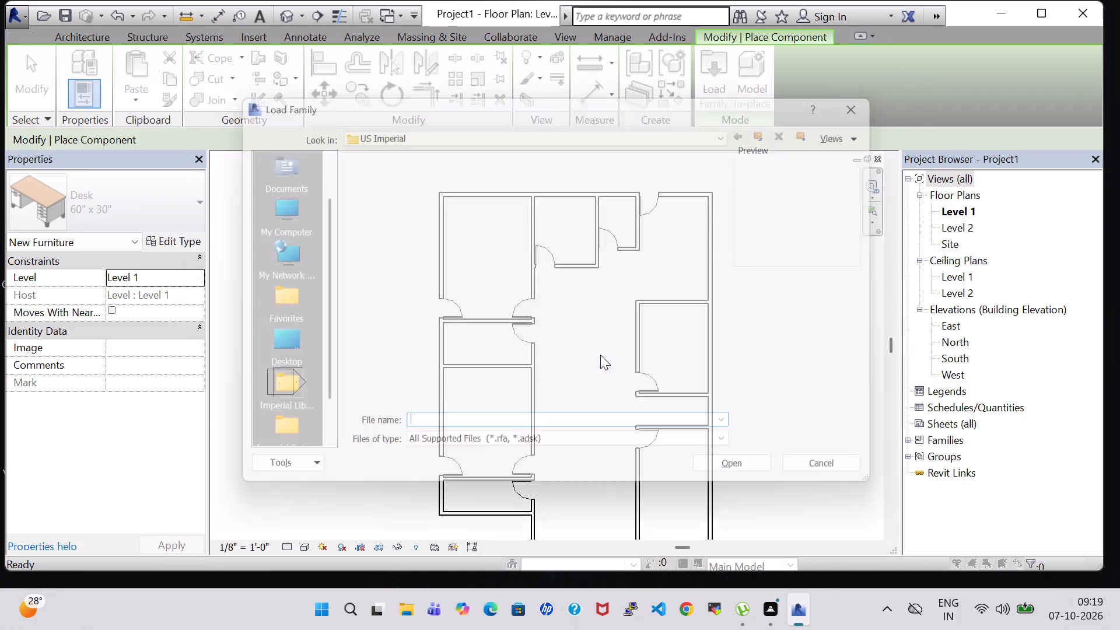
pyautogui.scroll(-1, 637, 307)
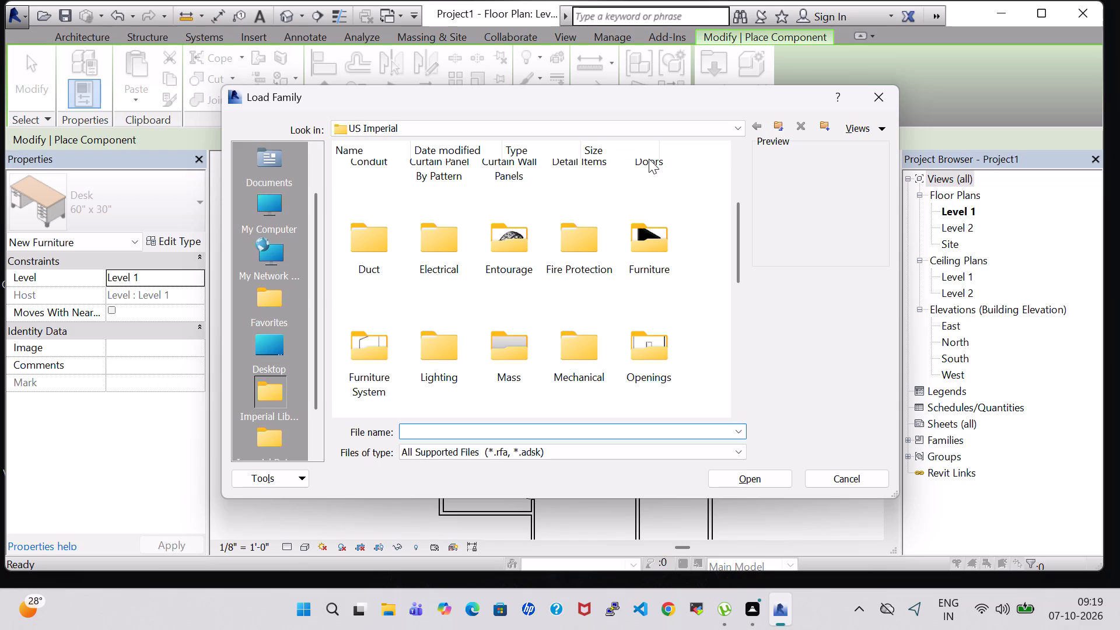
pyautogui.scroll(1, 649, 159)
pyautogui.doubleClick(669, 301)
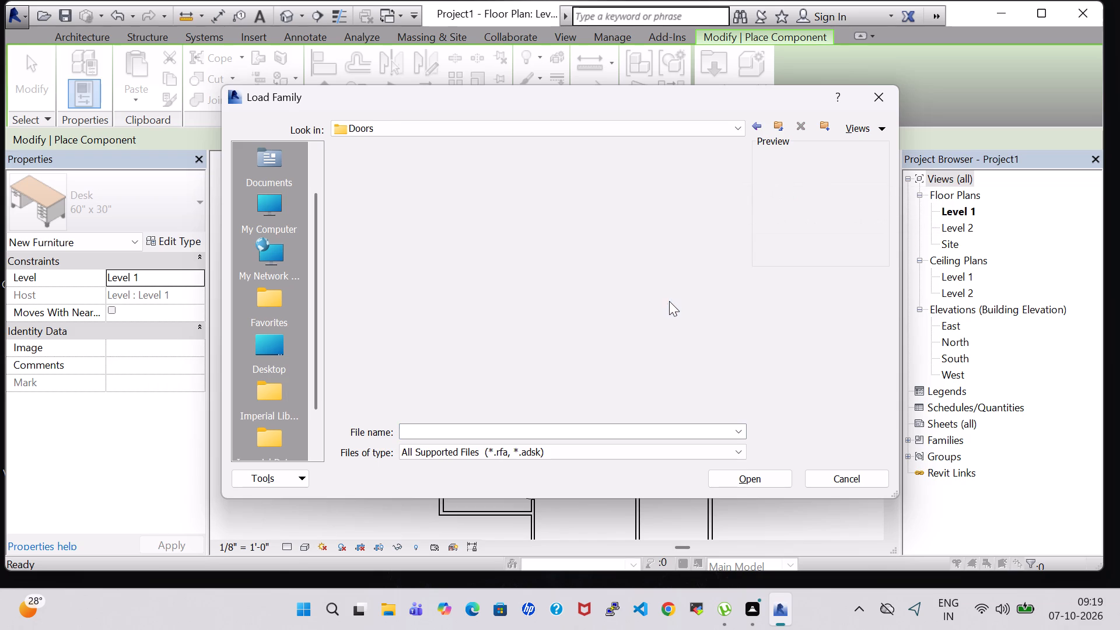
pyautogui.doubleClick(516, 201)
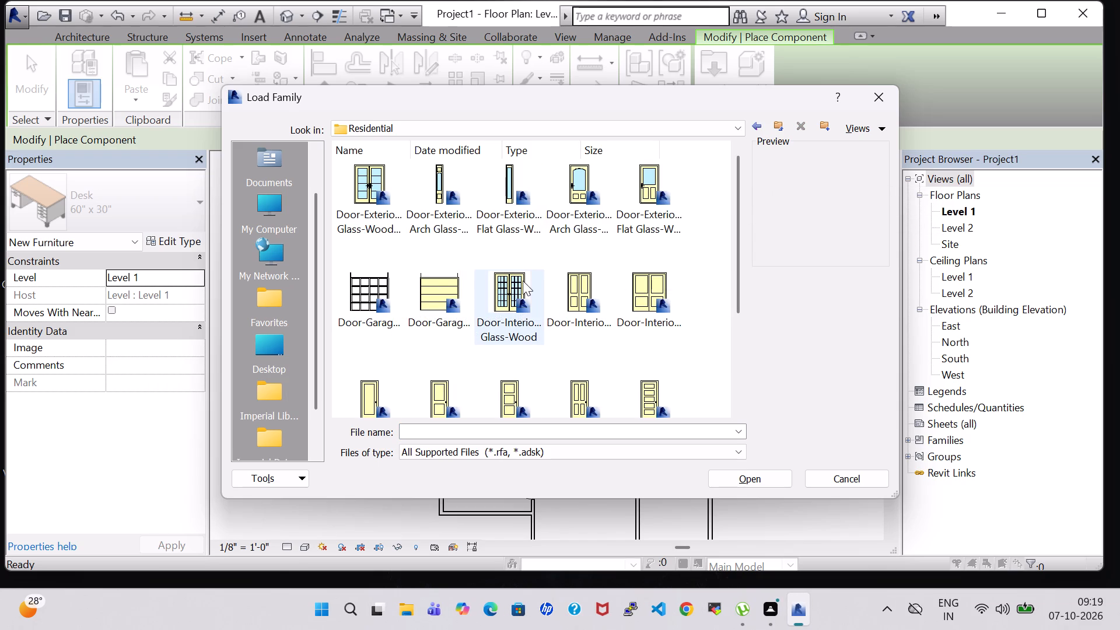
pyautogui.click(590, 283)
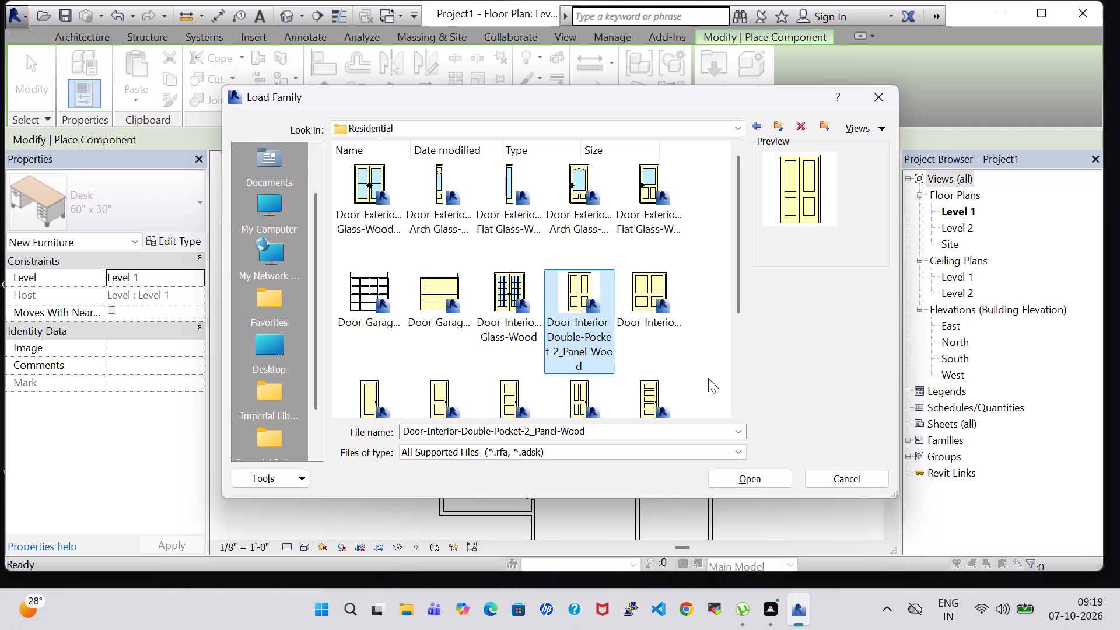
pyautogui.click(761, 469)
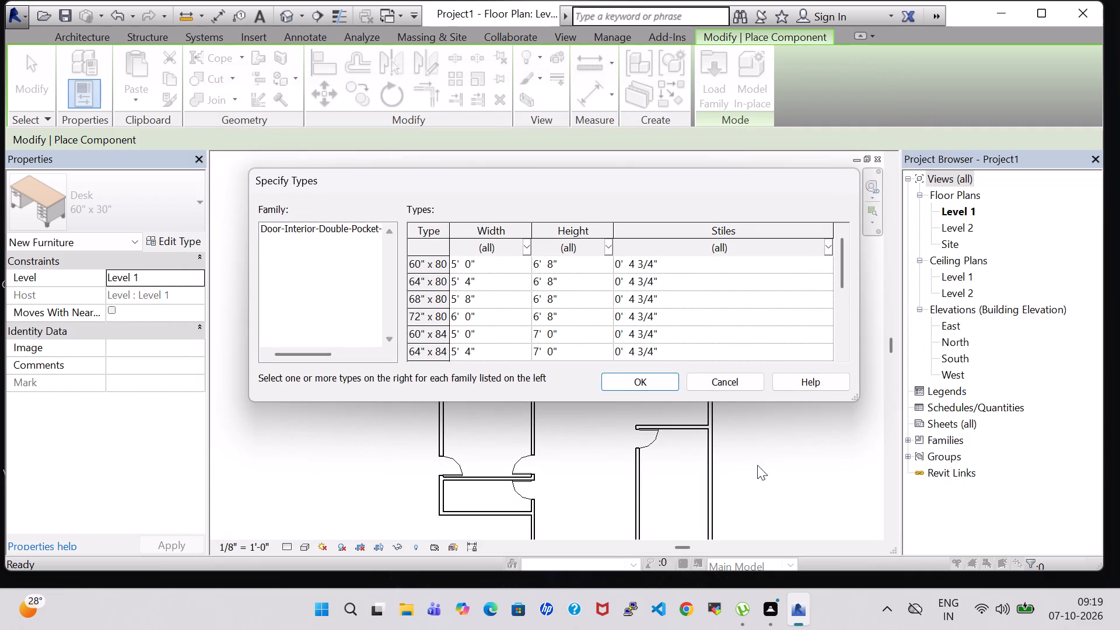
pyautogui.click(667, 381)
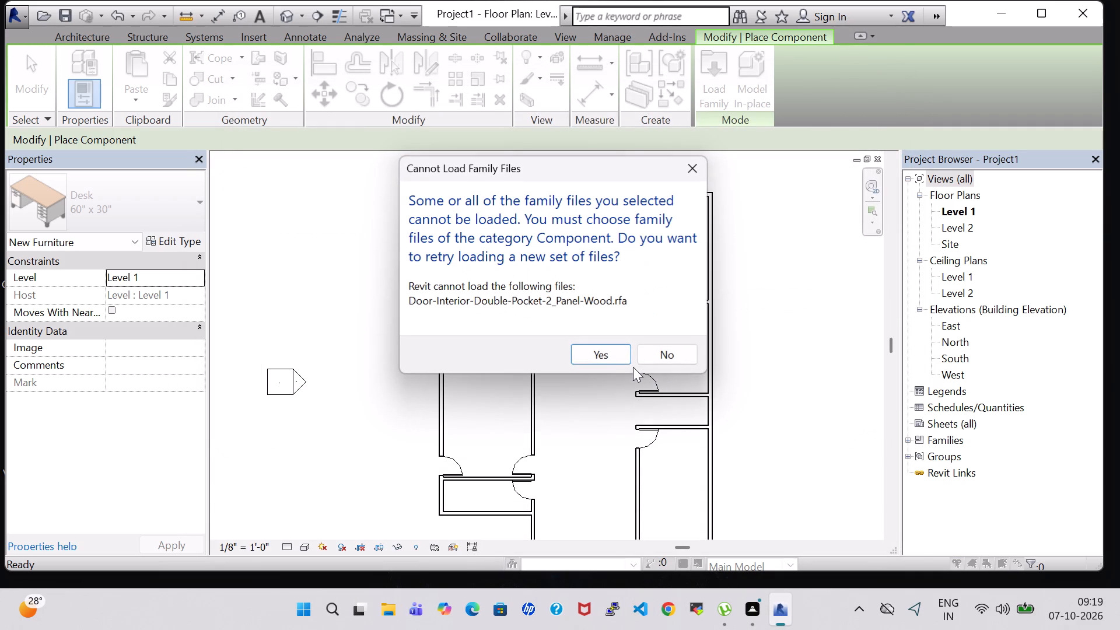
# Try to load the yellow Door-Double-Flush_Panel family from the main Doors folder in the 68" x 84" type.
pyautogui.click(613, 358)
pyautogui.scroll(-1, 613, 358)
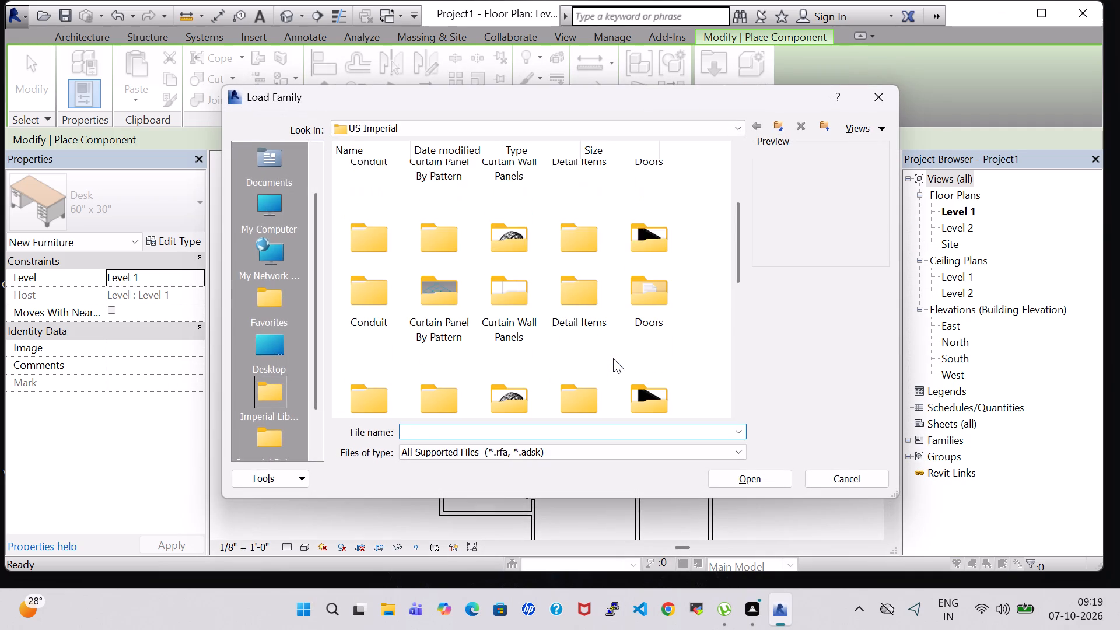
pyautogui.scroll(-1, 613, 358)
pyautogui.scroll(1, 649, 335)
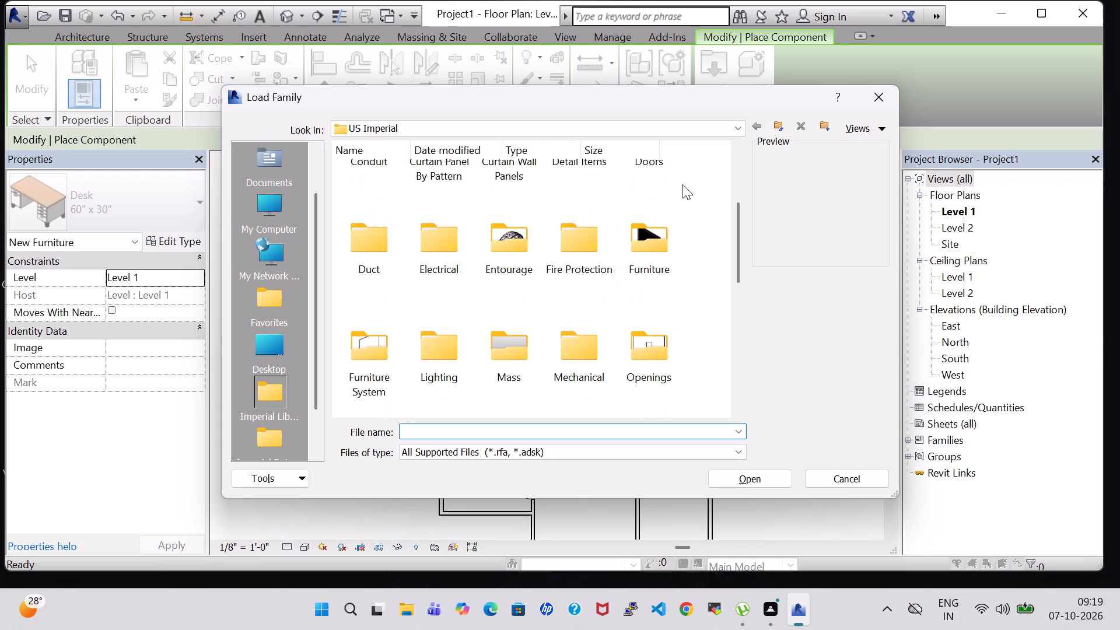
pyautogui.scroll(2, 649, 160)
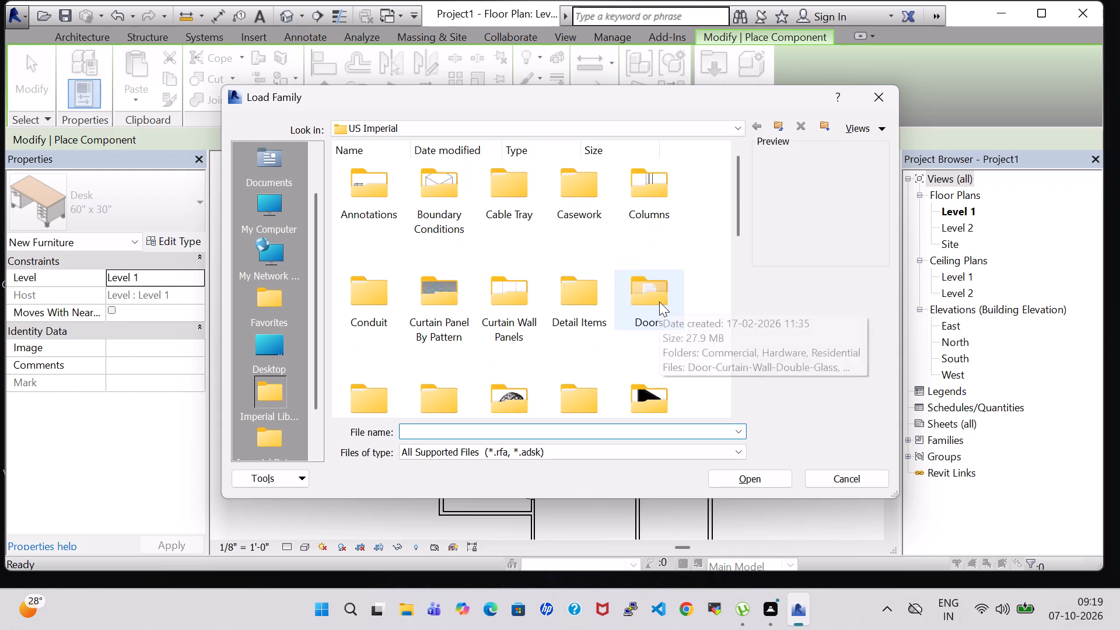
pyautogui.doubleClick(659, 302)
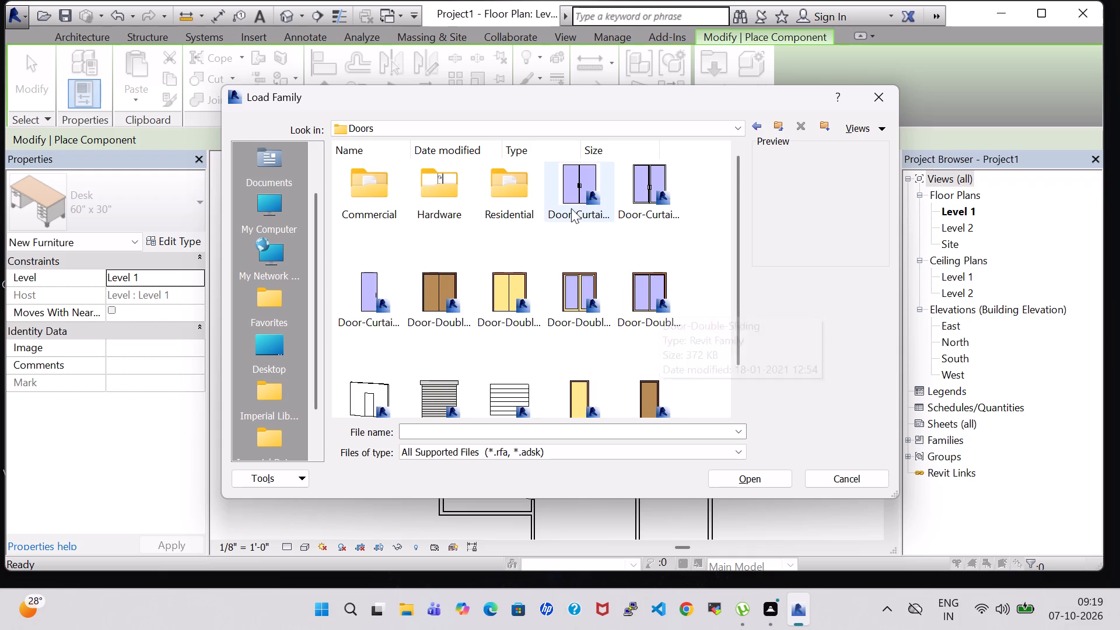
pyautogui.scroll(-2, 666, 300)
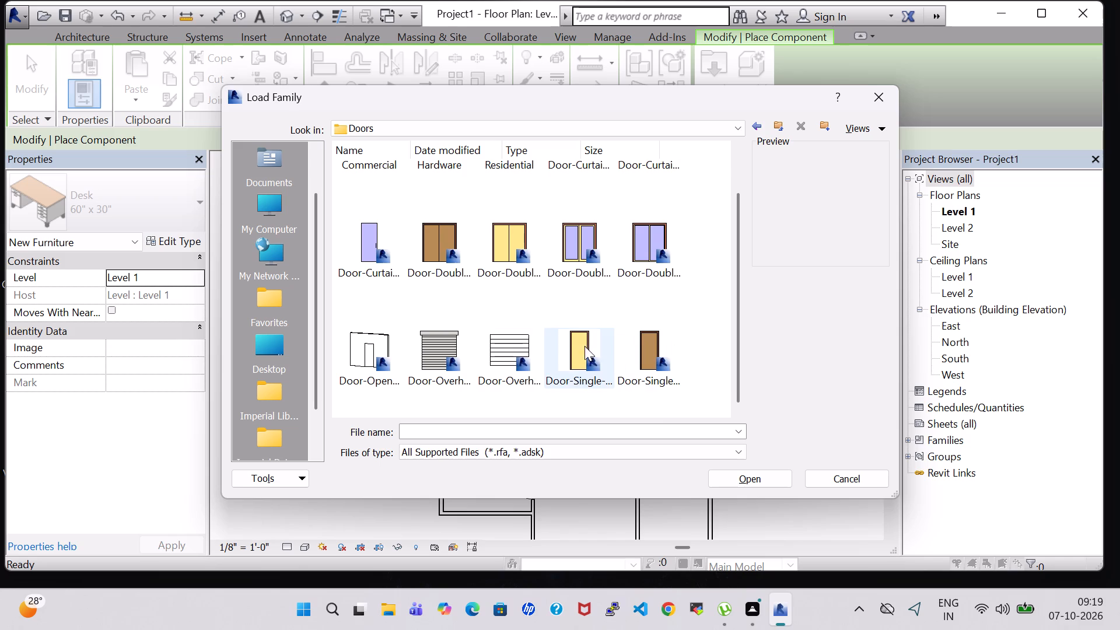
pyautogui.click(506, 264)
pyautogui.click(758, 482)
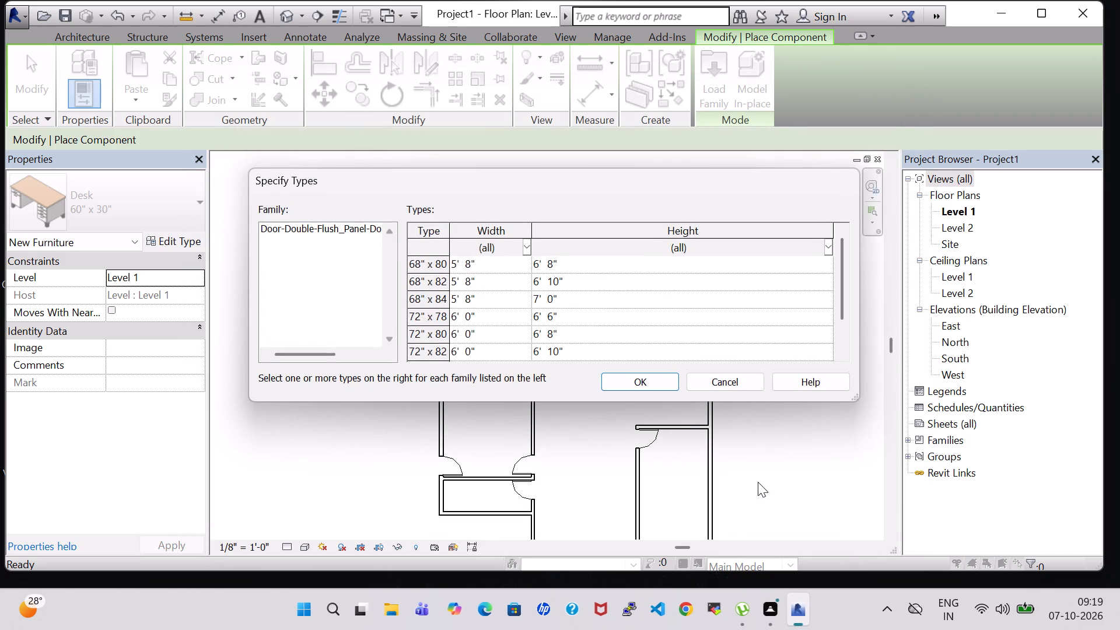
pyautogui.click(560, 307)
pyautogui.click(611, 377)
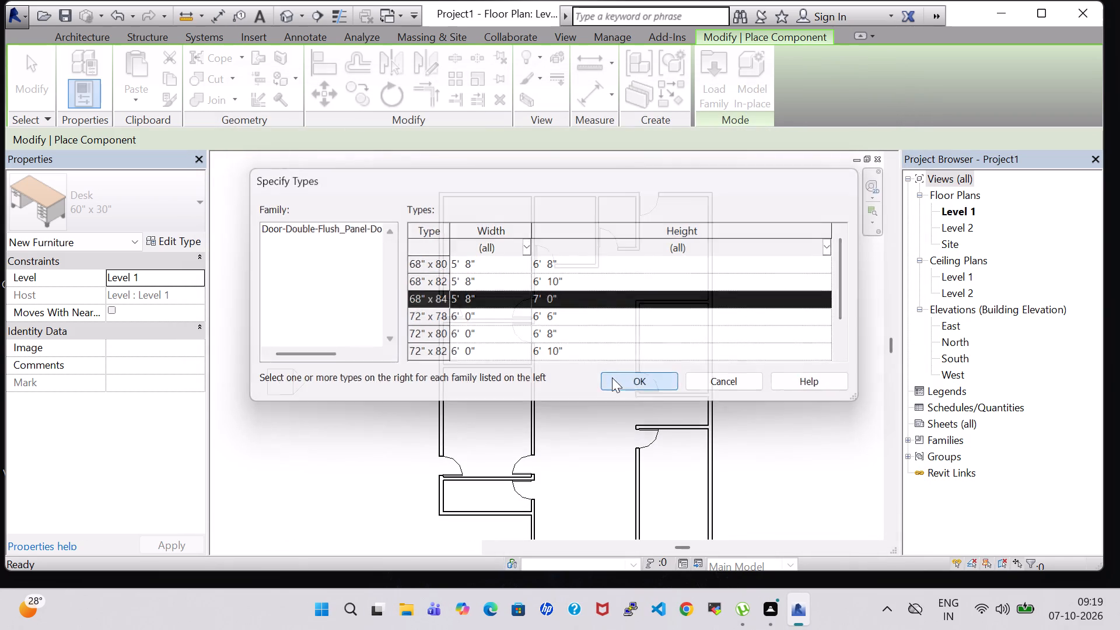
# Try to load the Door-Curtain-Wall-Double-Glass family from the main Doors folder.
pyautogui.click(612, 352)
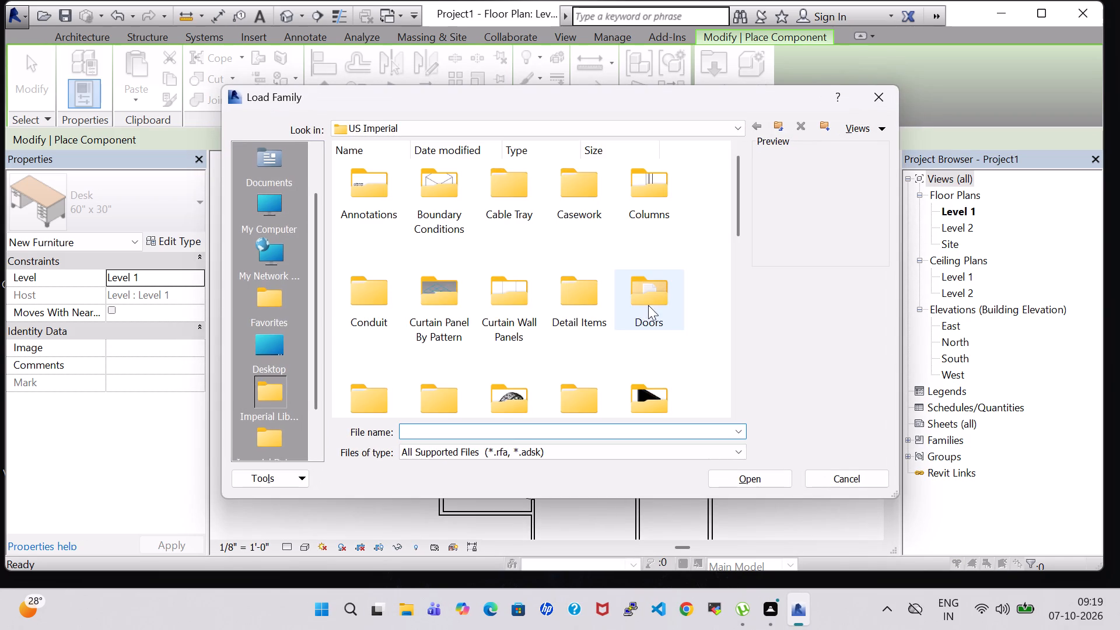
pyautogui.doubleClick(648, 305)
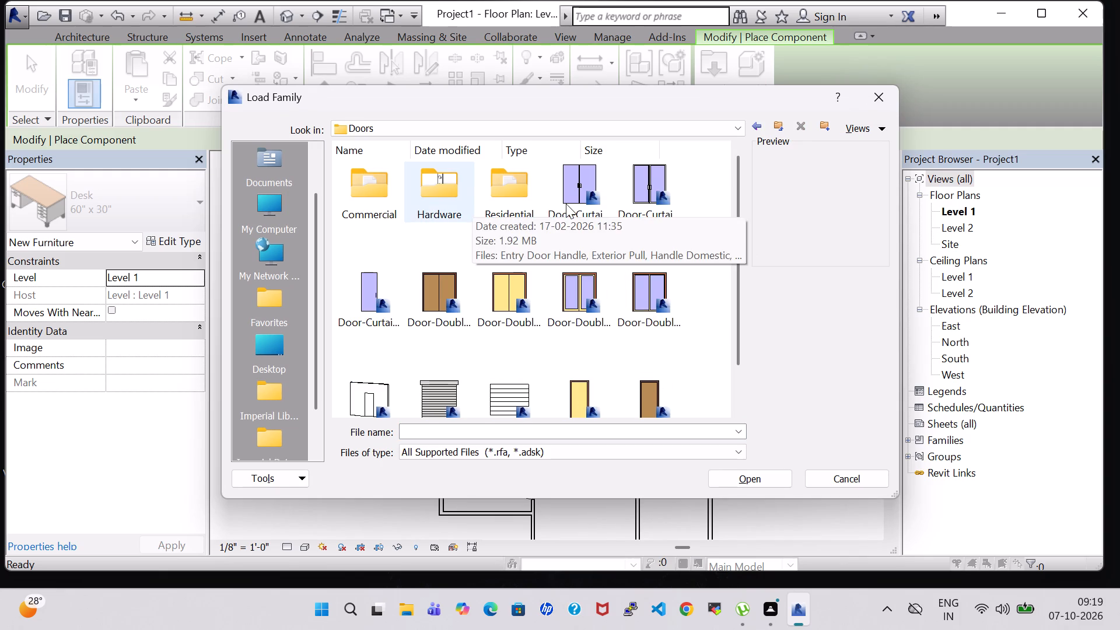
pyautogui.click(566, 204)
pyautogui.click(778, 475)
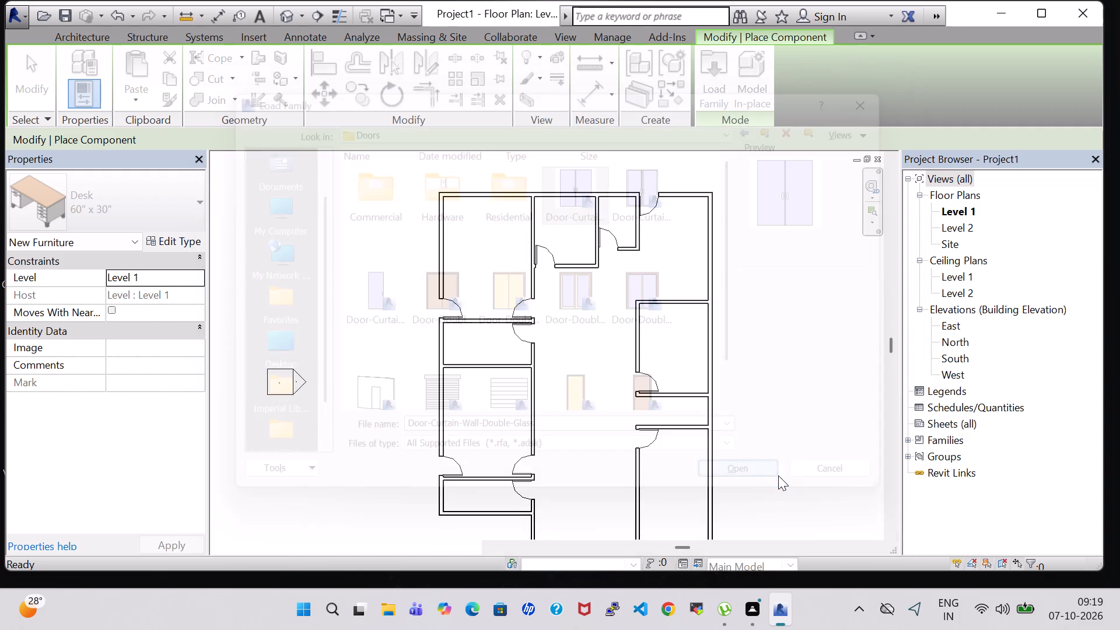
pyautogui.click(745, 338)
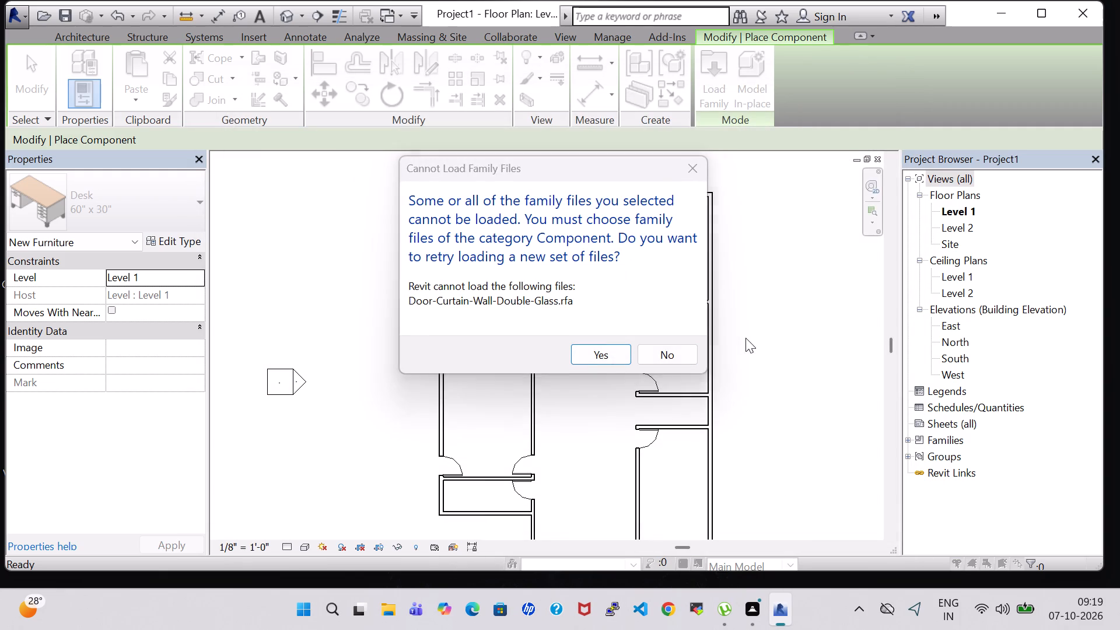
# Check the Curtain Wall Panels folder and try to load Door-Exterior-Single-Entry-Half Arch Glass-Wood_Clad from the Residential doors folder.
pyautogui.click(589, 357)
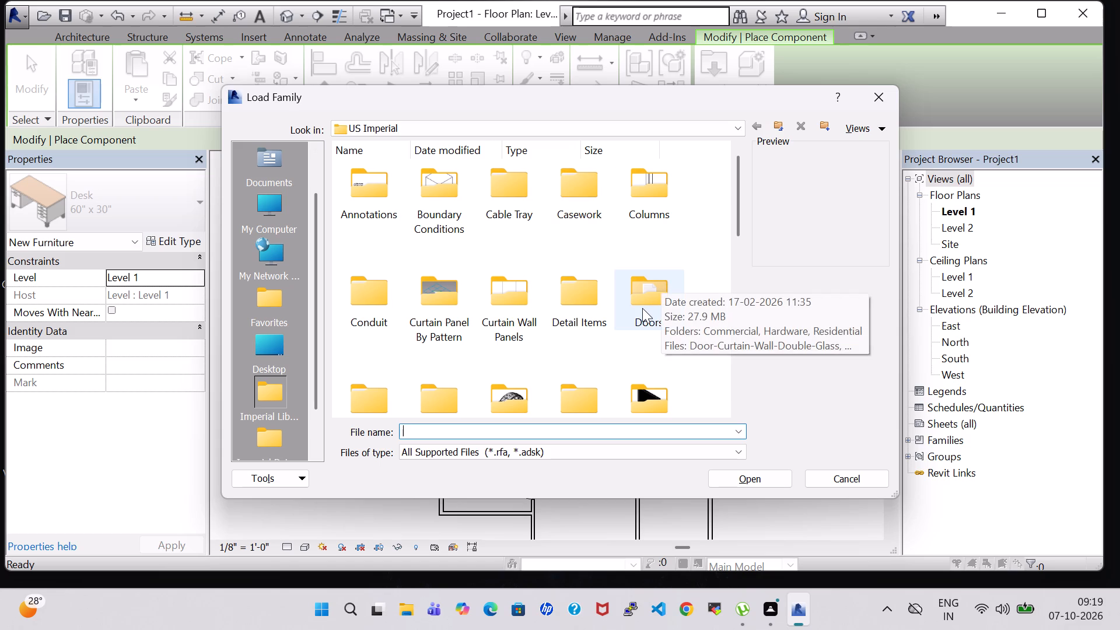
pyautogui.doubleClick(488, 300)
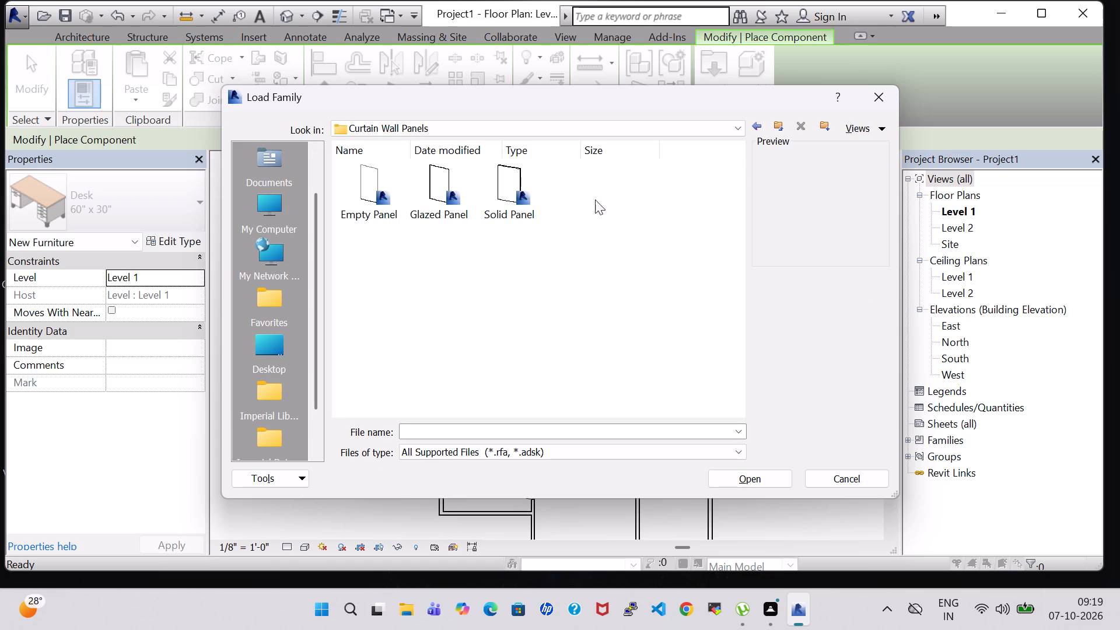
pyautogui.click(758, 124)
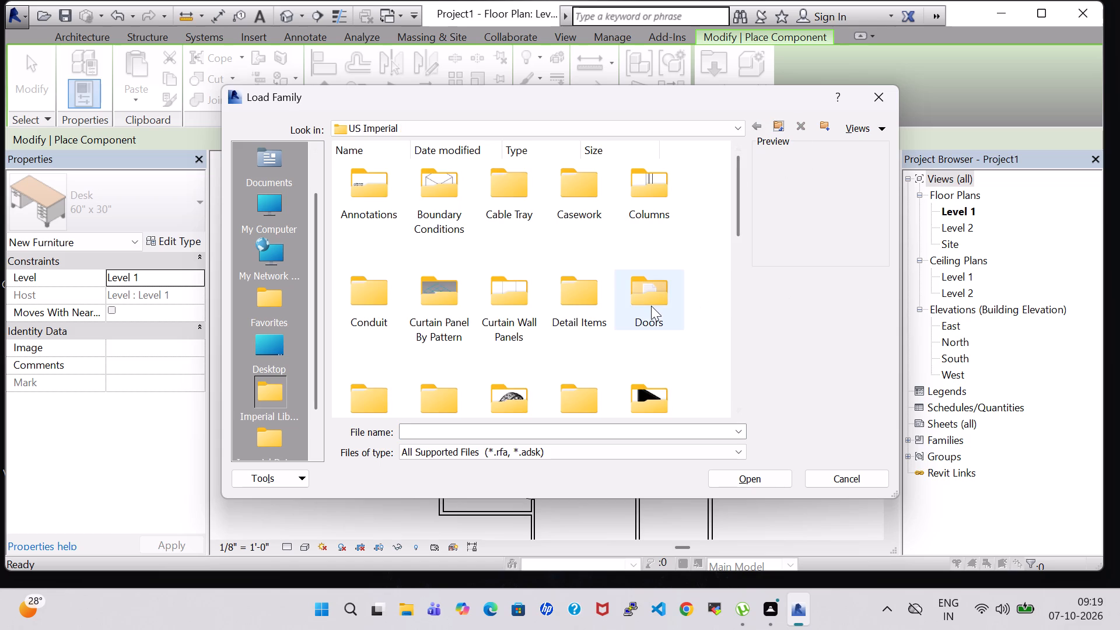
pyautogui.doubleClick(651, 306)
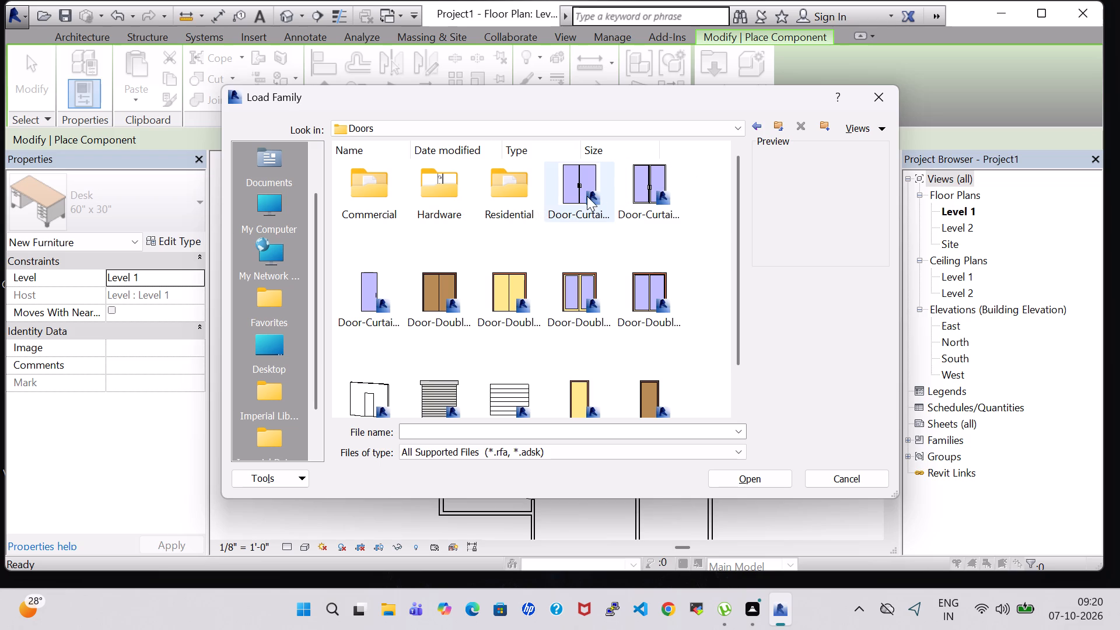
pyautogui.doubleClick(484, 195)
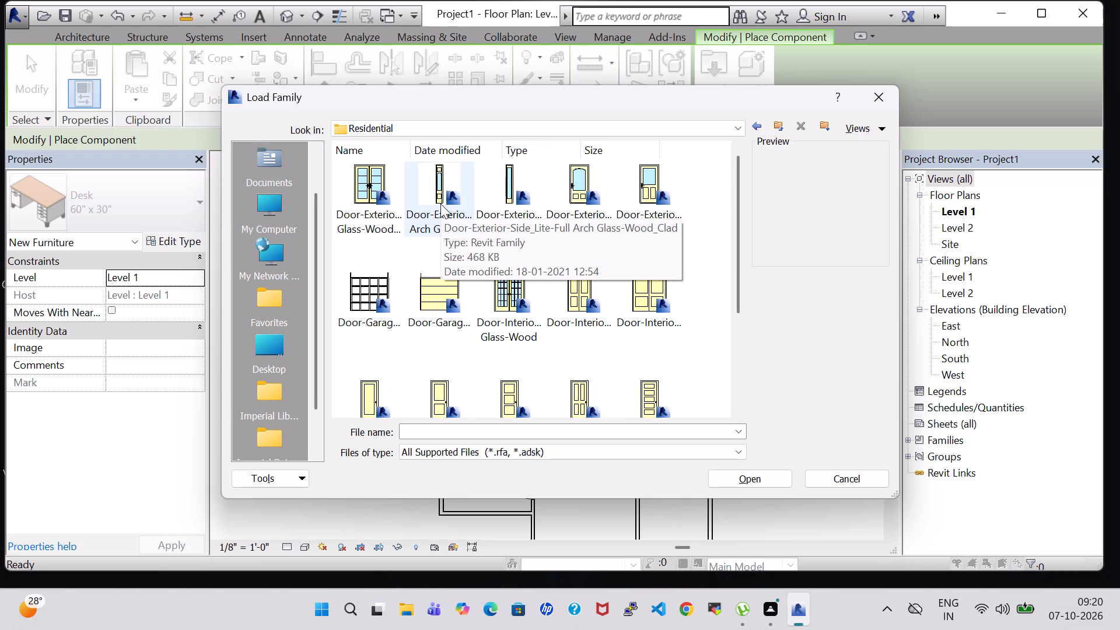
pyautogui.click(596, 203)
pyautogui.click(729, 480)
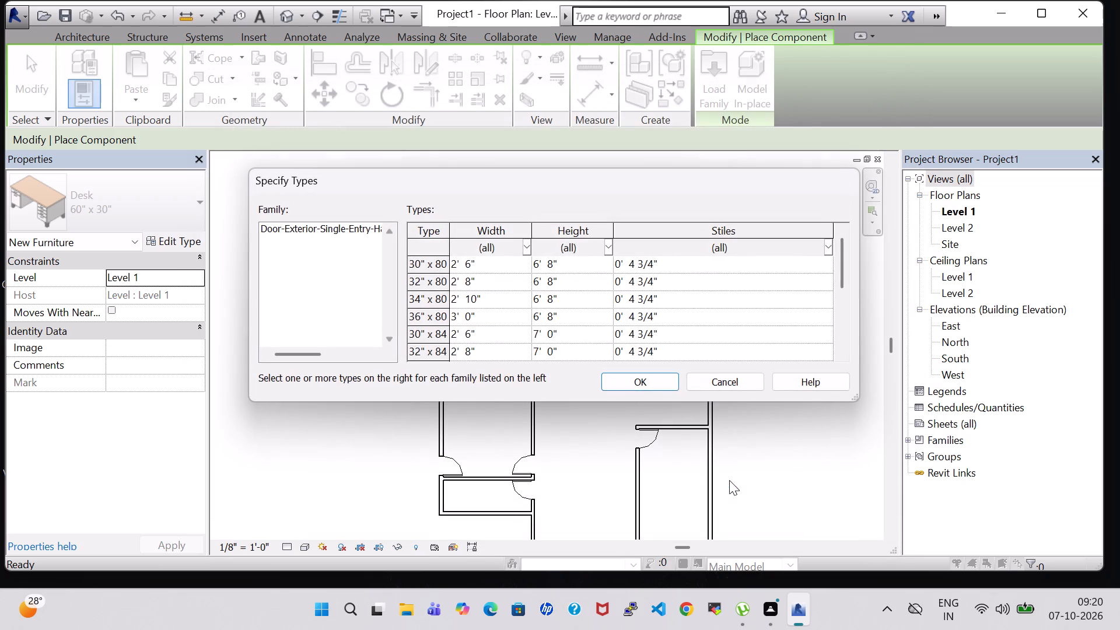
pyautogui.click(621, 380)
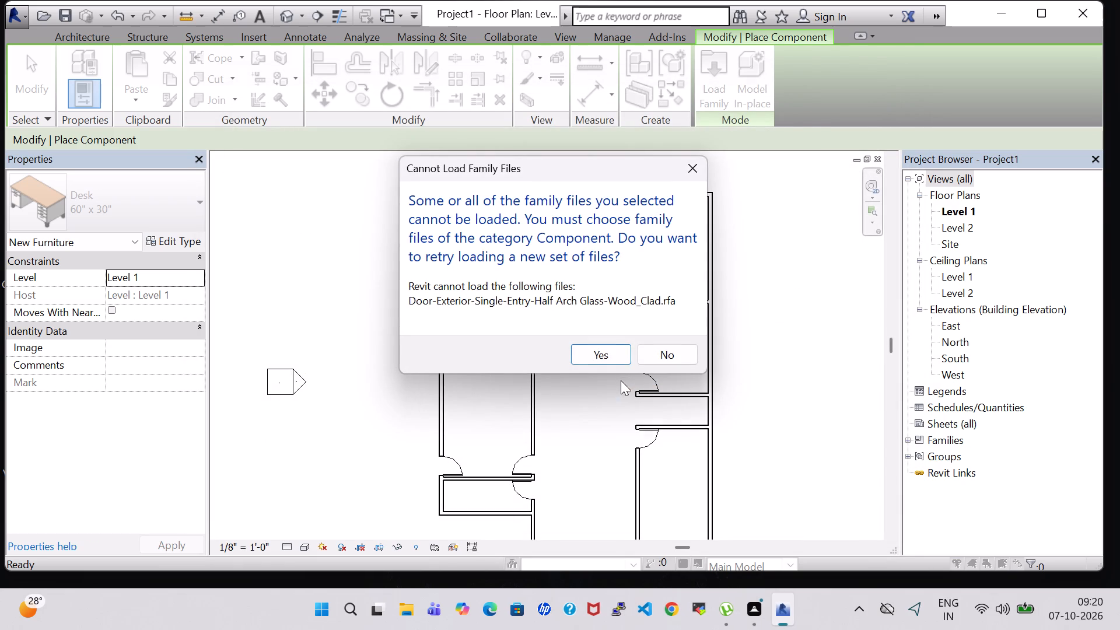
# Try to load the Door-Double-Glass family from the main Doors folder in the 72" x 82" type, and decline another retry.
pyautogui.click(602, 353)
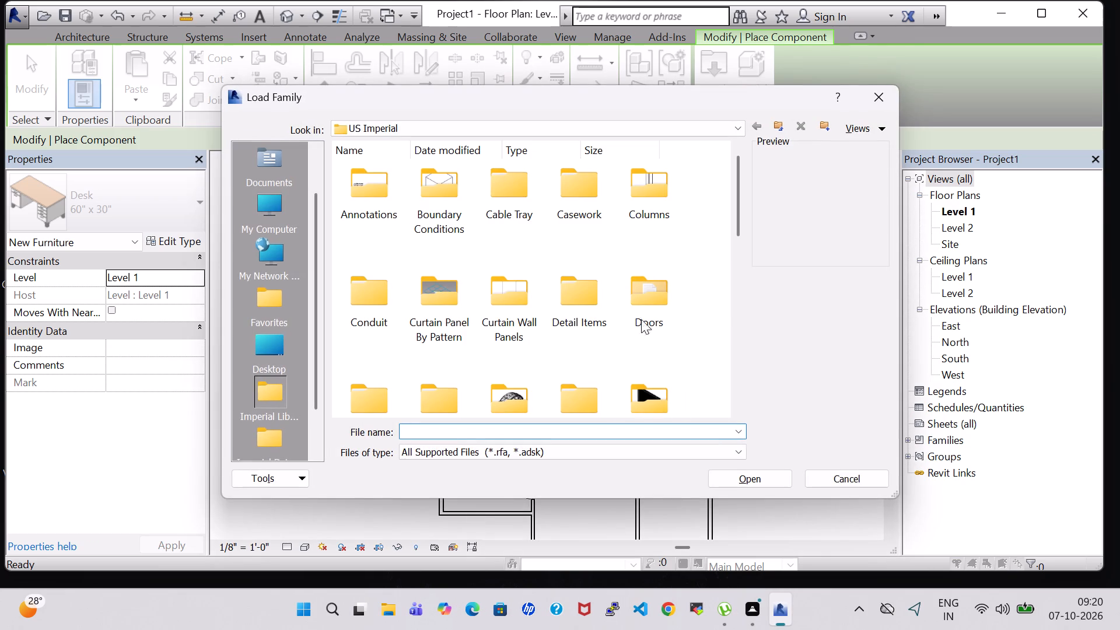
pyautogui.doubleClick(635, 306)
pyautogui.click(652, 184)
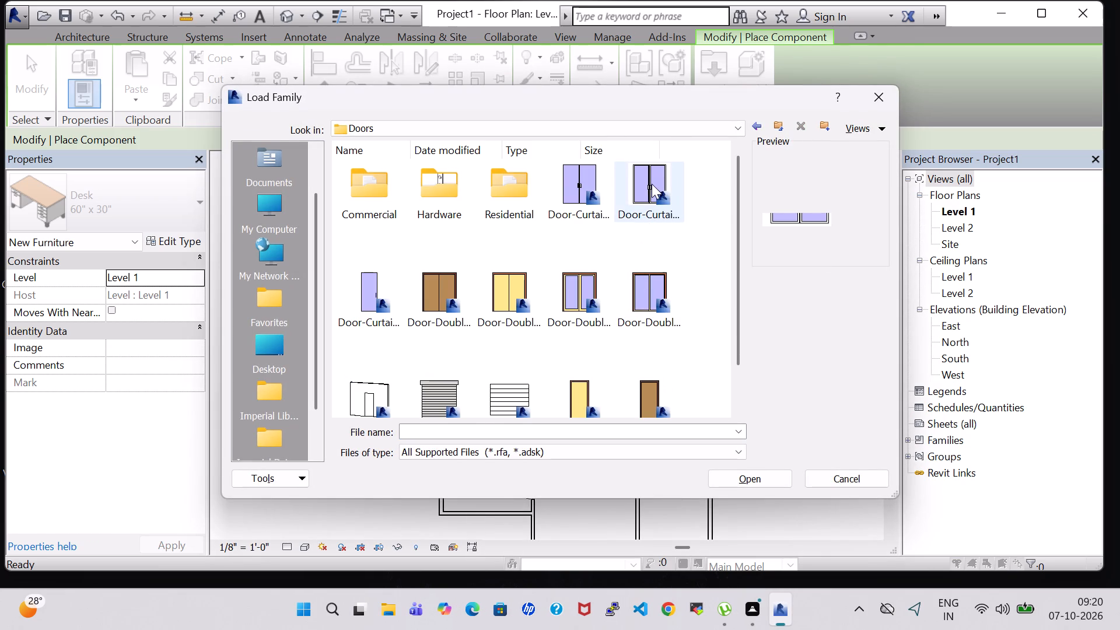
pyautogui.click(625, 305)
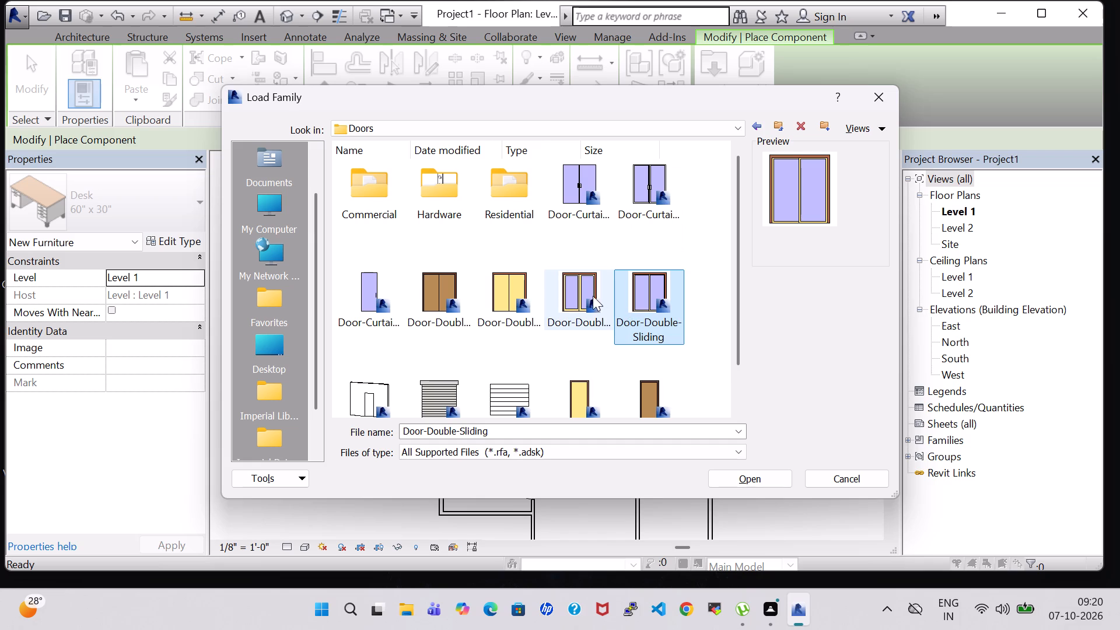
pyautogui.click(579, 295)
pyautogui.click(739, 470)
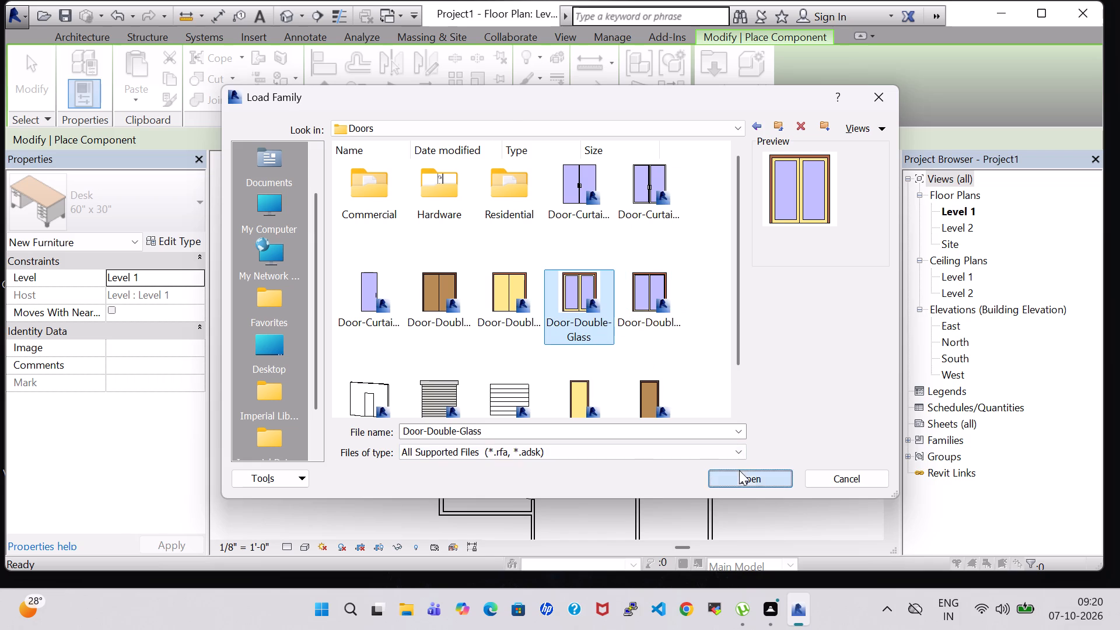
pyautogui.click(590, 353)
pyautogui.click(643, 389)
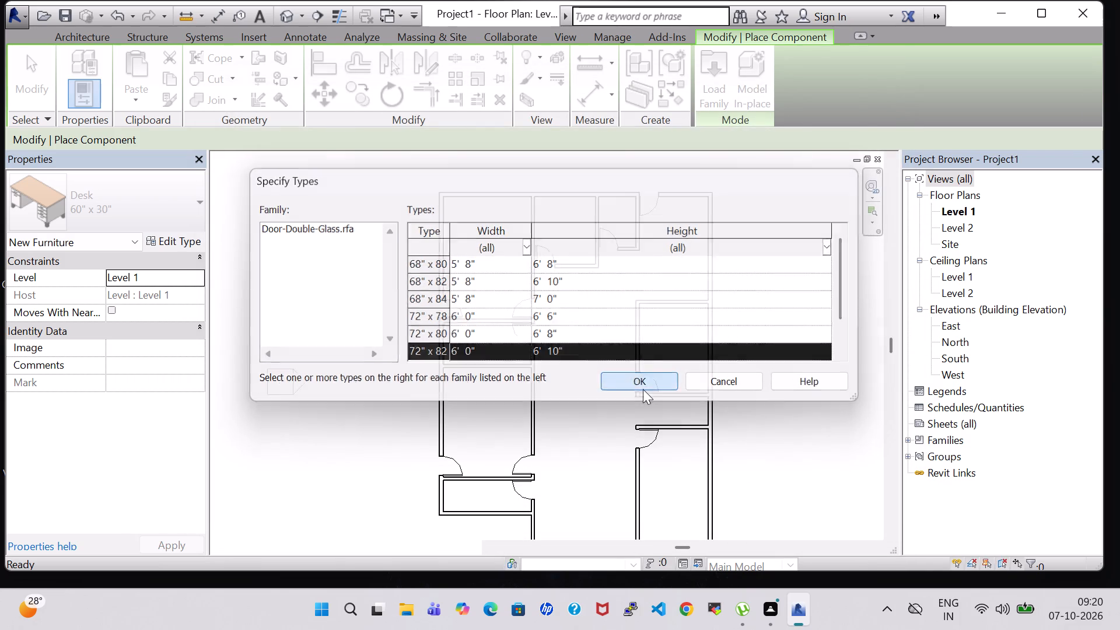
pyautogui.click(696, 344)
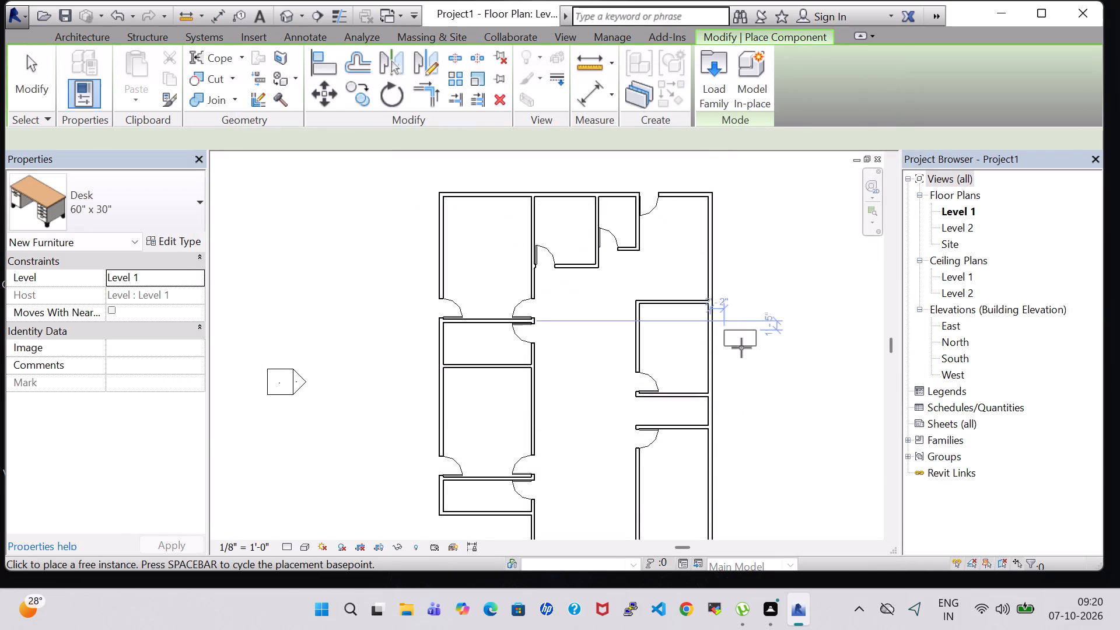
# Look through the loaded component types for a double door.
pyautogui.click(171, 212)
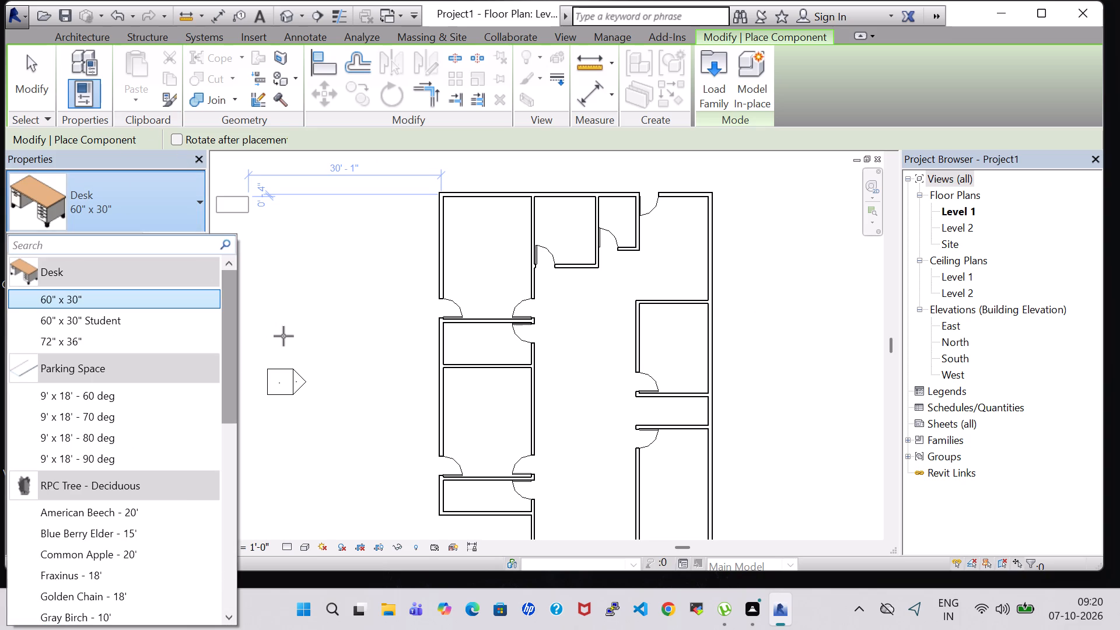
pyautogui.scroll(-4, 155, 426)
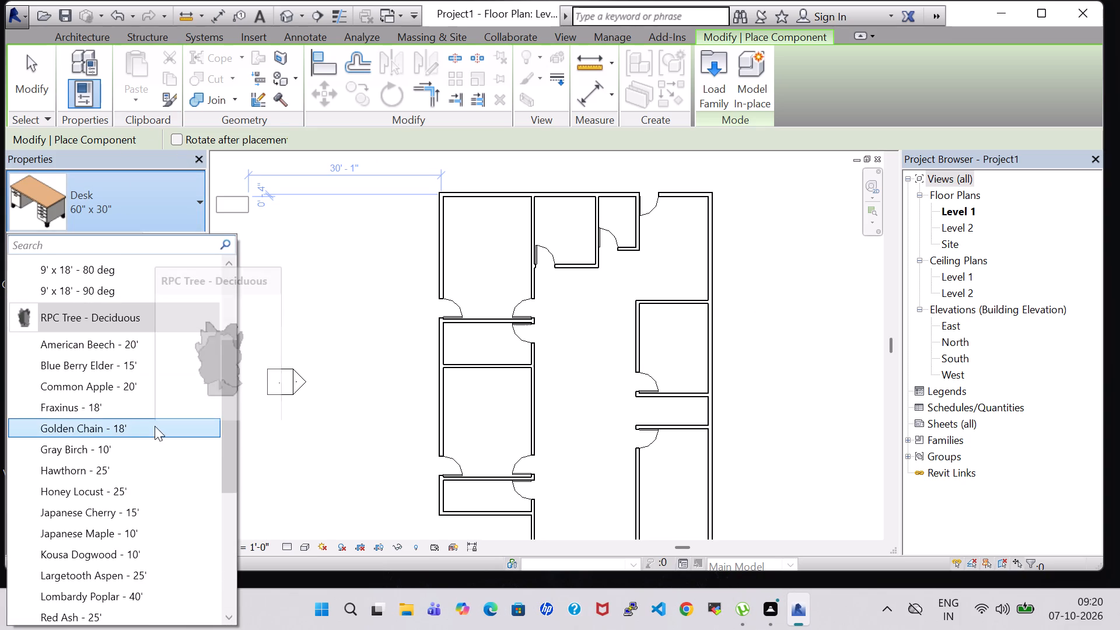
pyautogui.scroll(-6, 155, 426)
pyautogui.scroll(2, 155, 426)
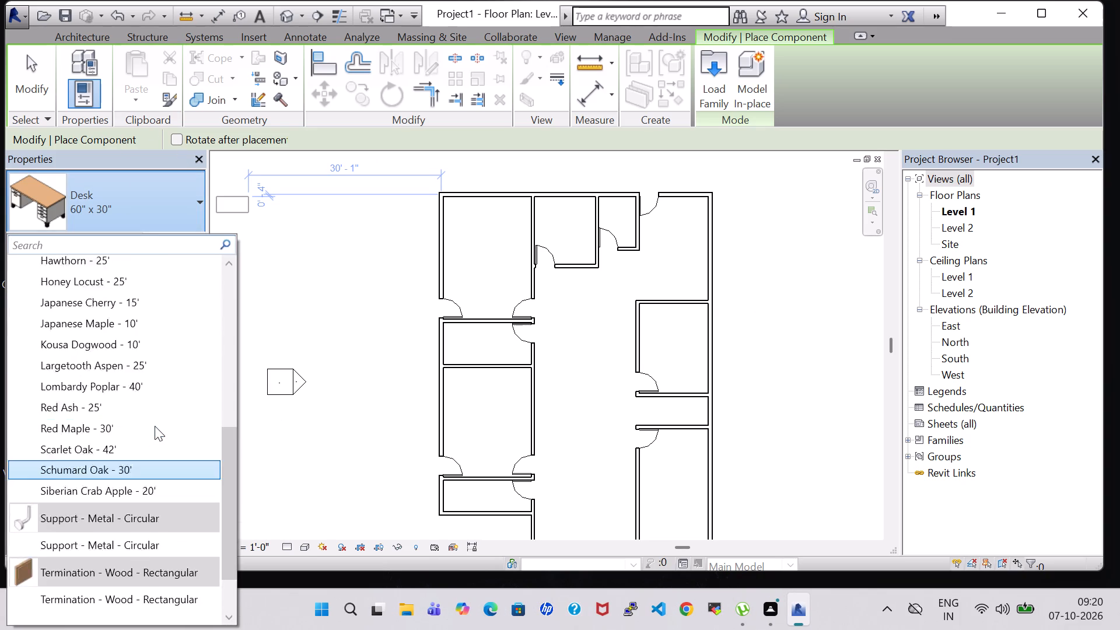
pyautogui.scroll(15, 155, 426)
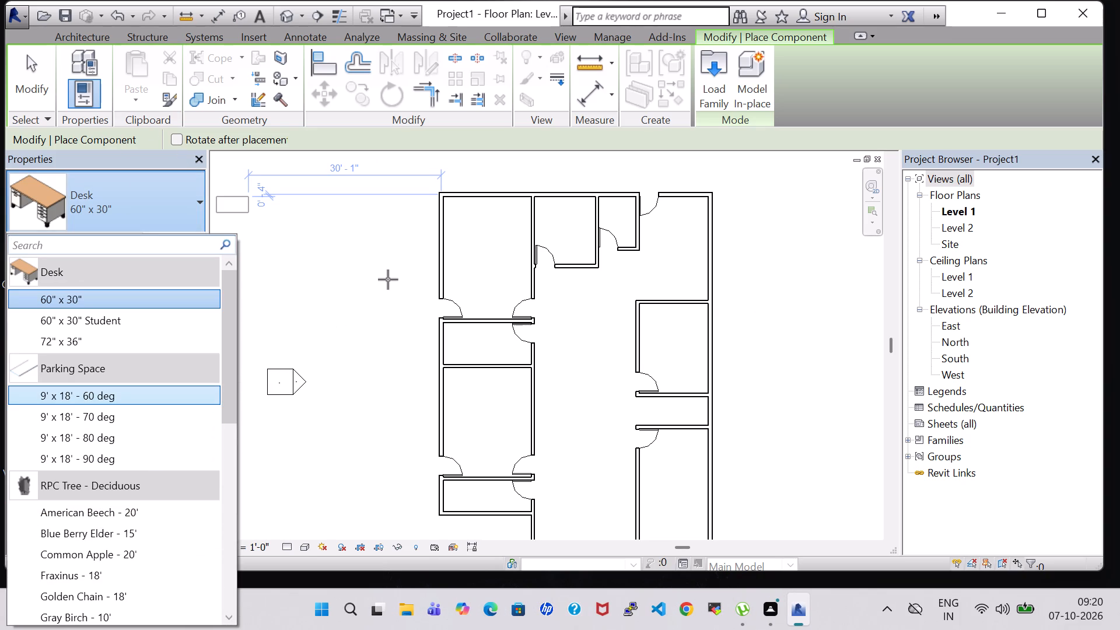
pyautogui.press('Escape')
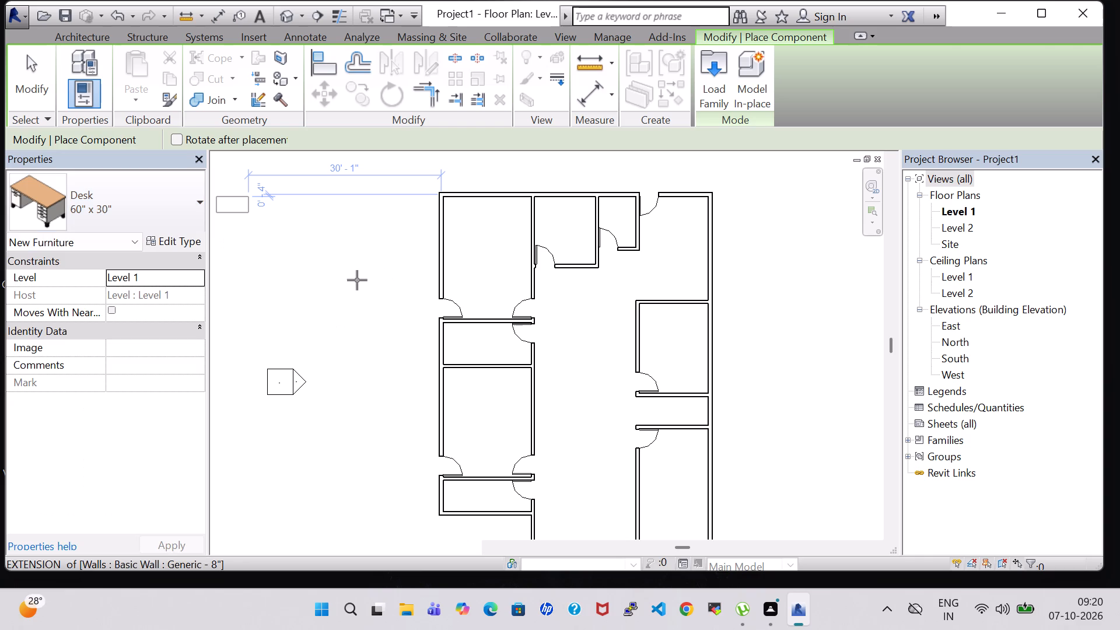
pyautogui.press('Escape')
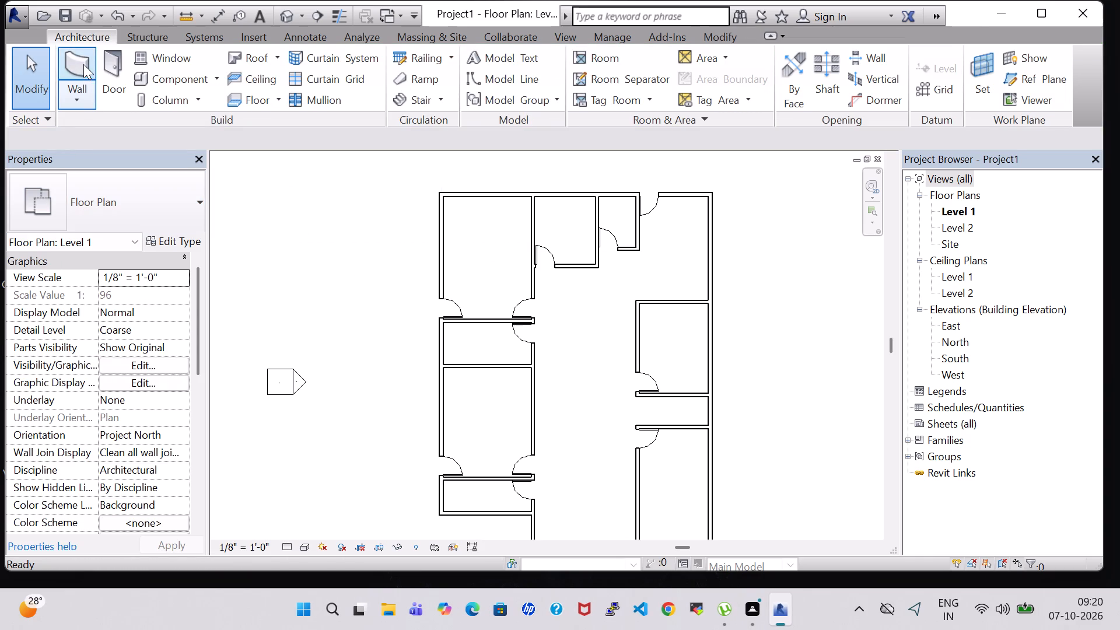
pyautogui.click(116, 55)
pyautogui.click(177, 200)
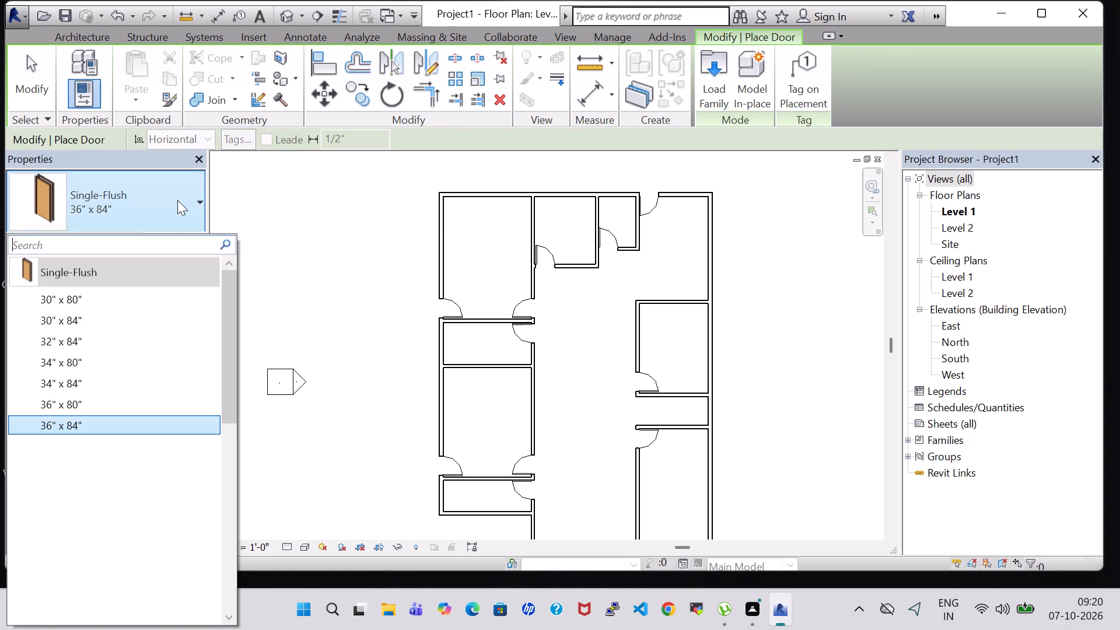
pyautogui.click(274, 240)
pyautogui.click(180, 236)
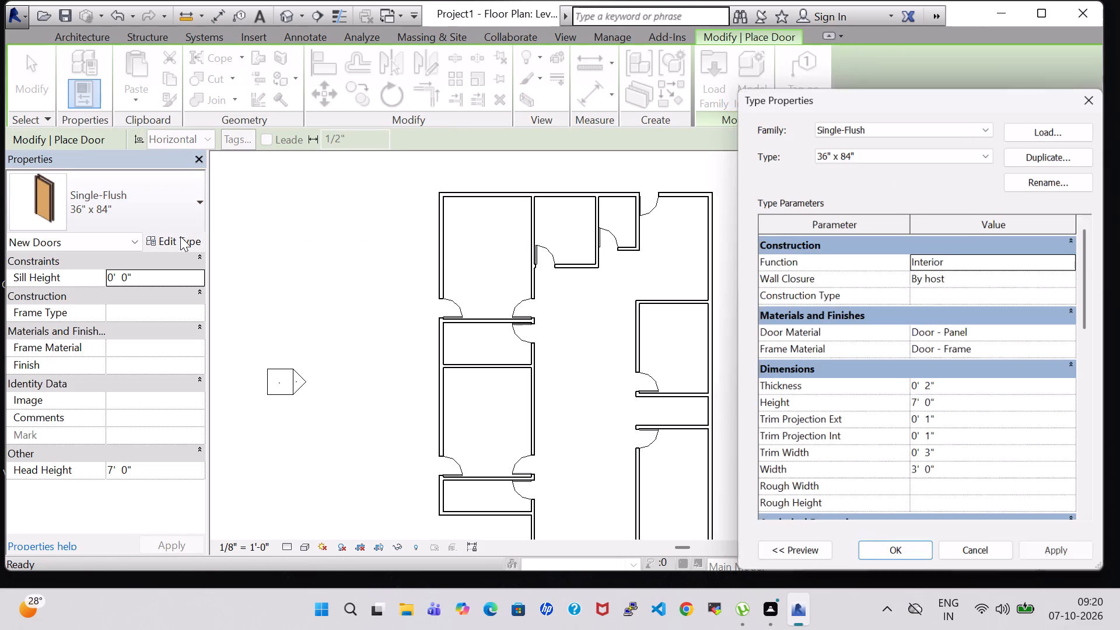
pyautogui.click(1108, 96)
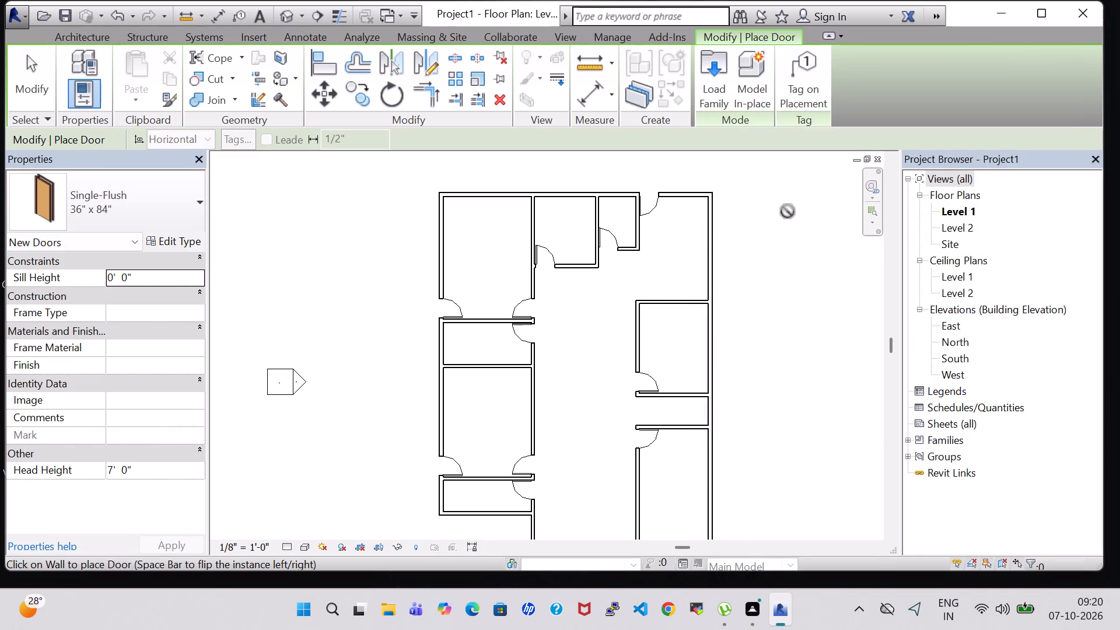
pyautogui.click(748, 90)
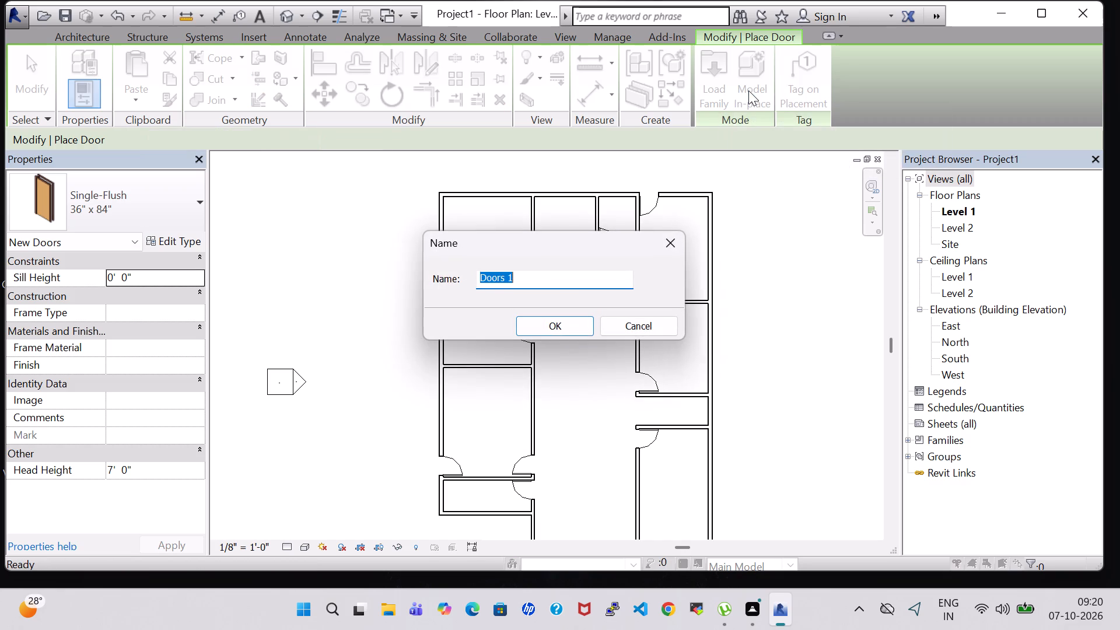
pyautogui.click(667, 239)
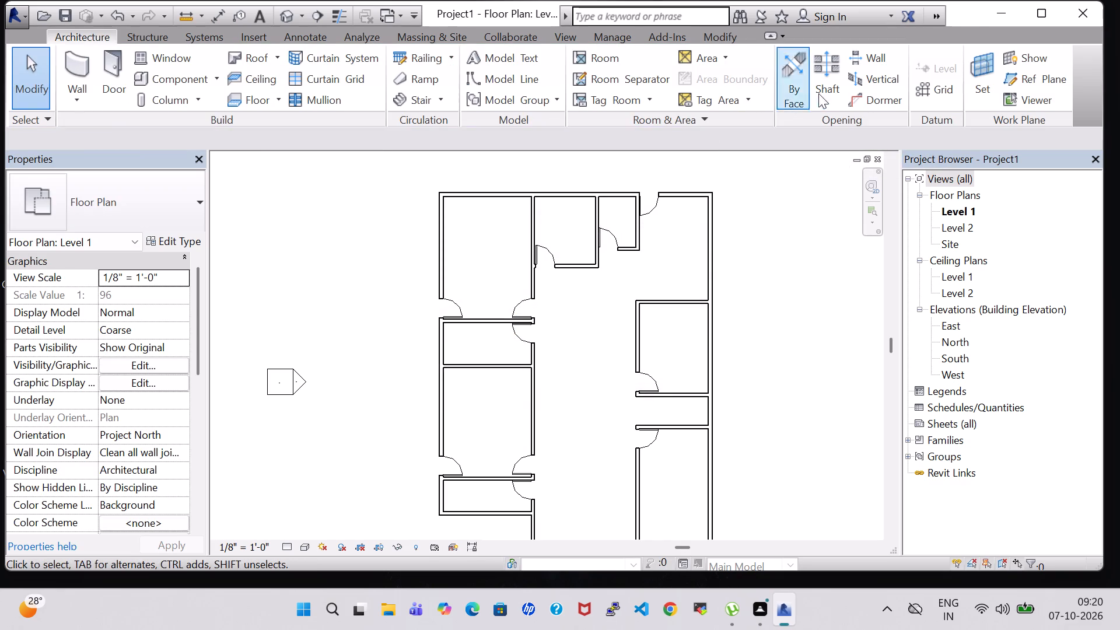
# Load the M_Door-Double-Flush_Panel-Double-Acting family from the US Metric Doors folder in the 1700 x 2000mm type.
pyautogui.click(114, 67)
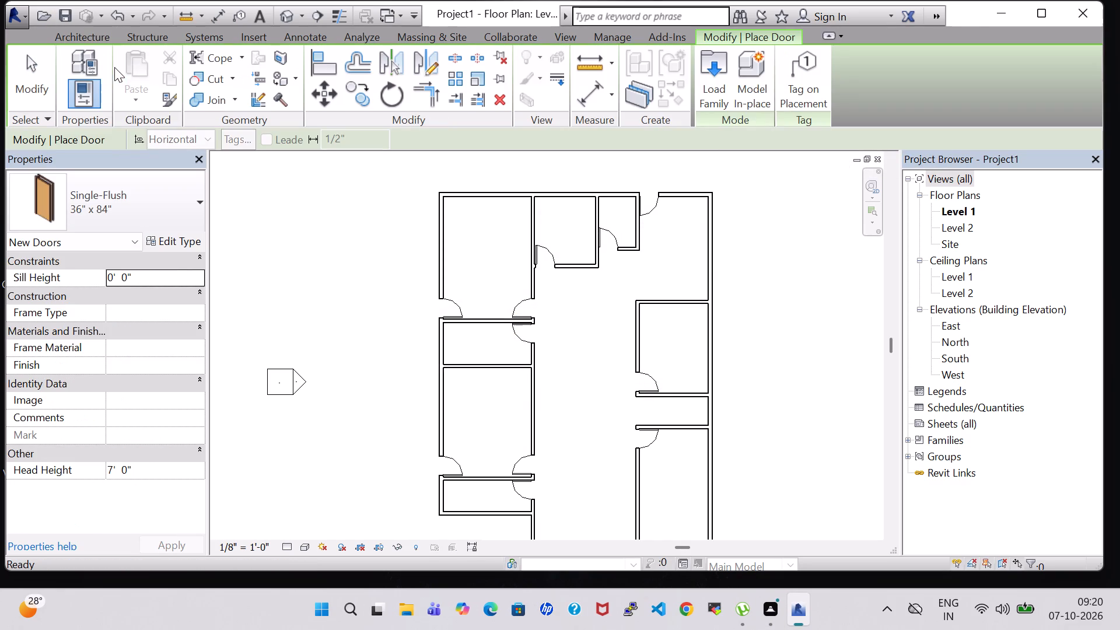
pyautogui.click(719, 82)
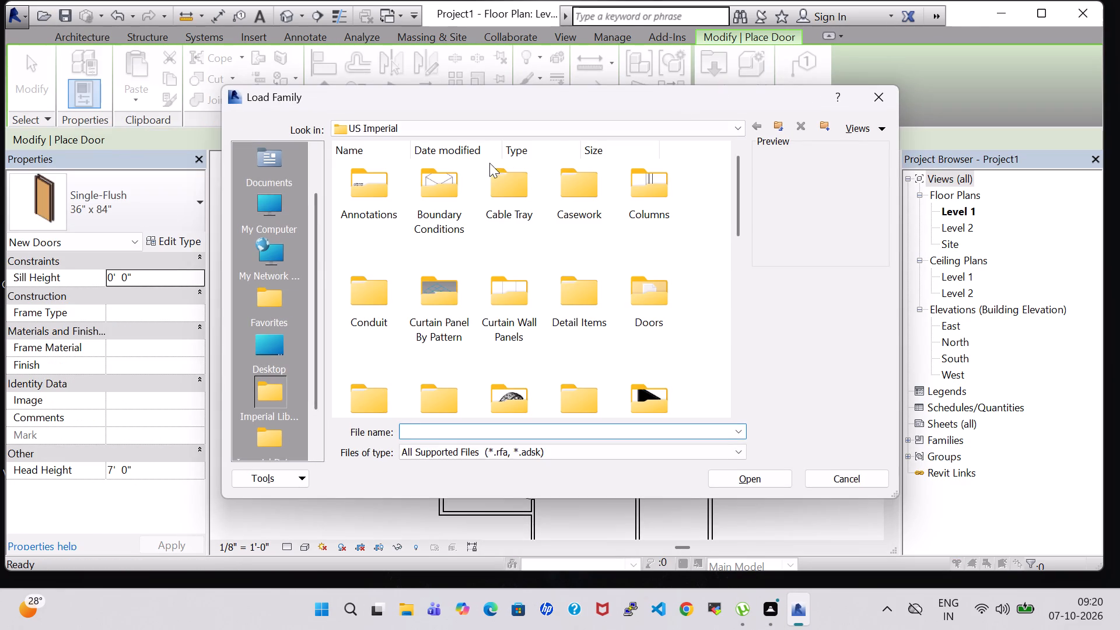
pyautogui.click(643, 301)
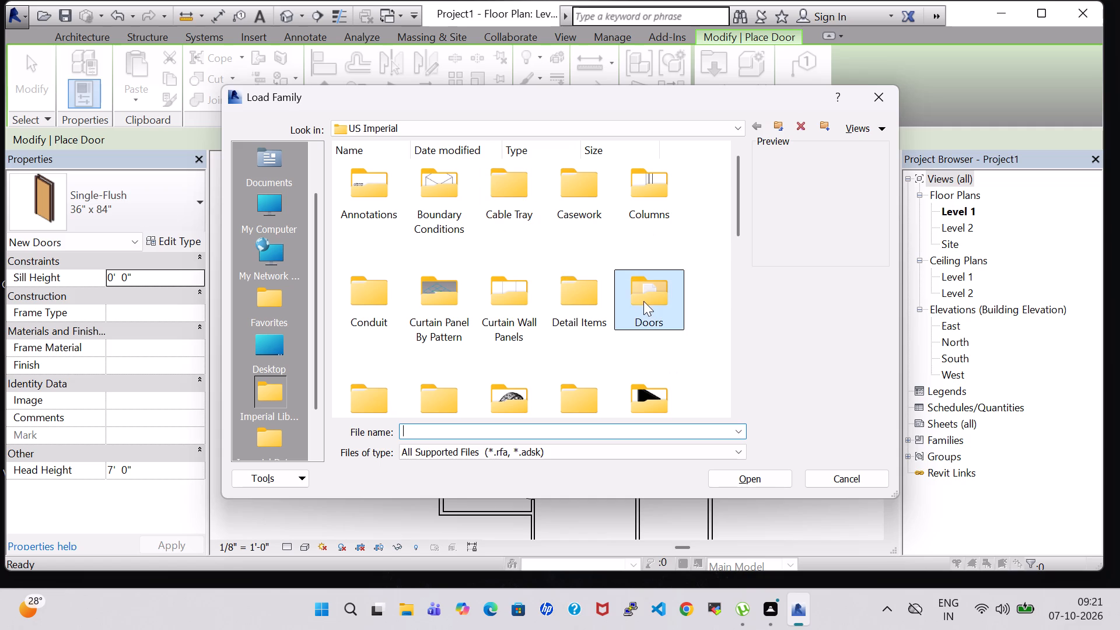
pyautogui.doubleClick(643, 301)
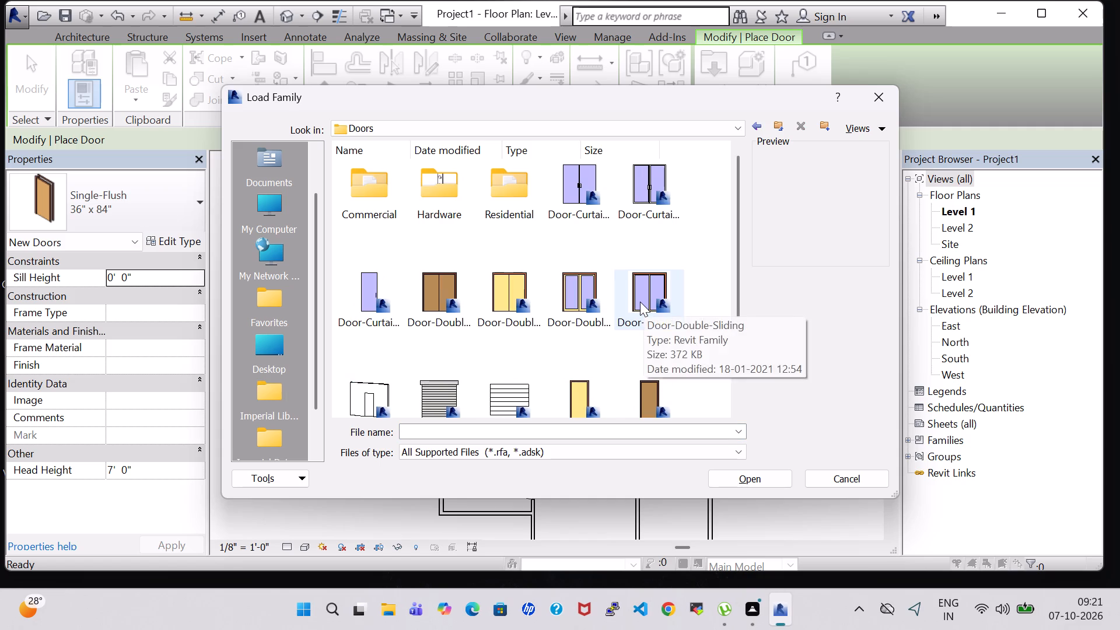
pyautogui.click(500, 131)
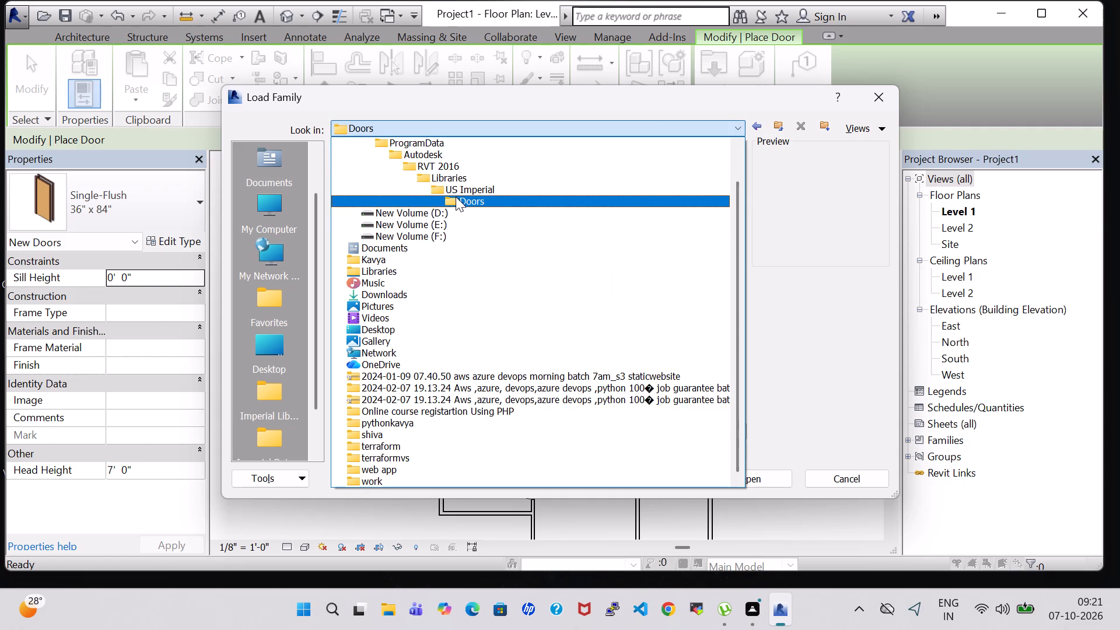
pyautogui.doubleClick(456, 178)
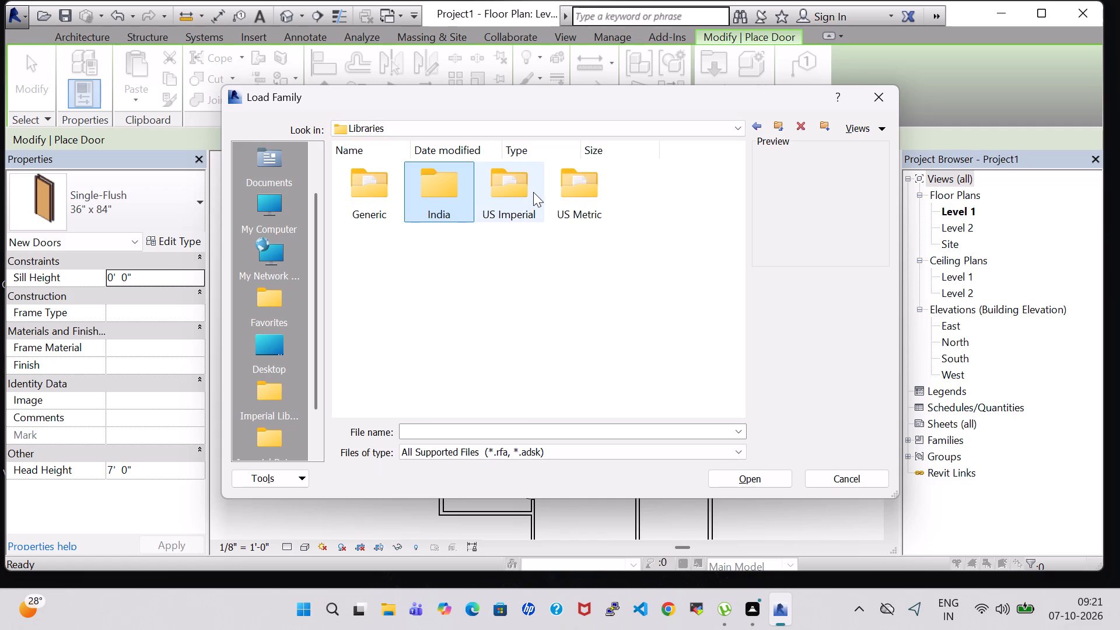
pyautogui.doubleClick(572, 192)
pyautogui.doubleClick(628, 278)
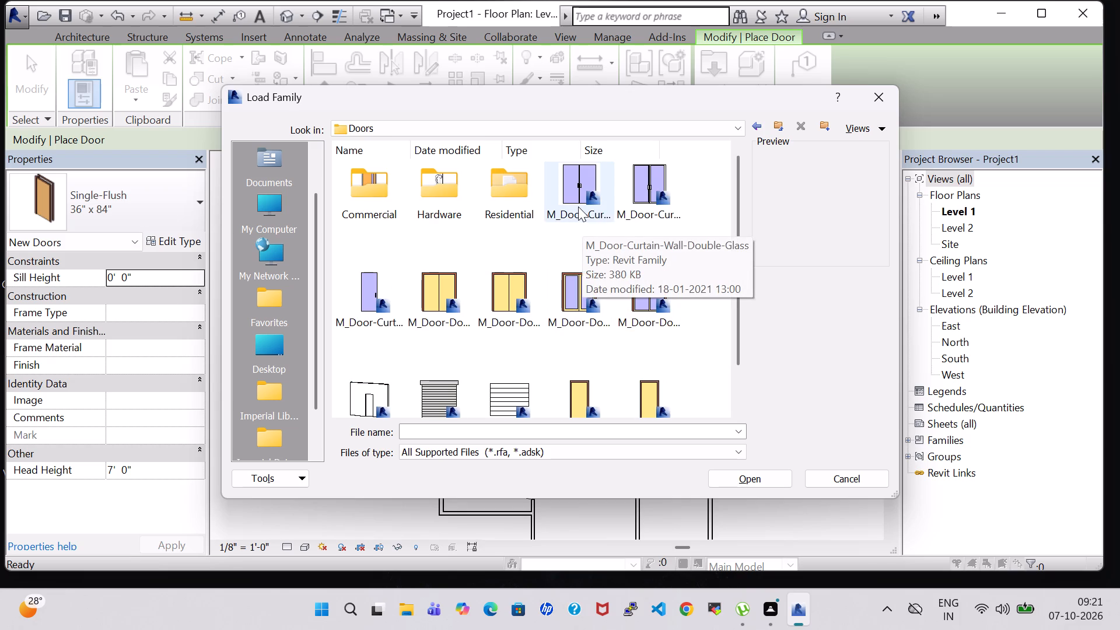
pyautogui.click(586, 198)
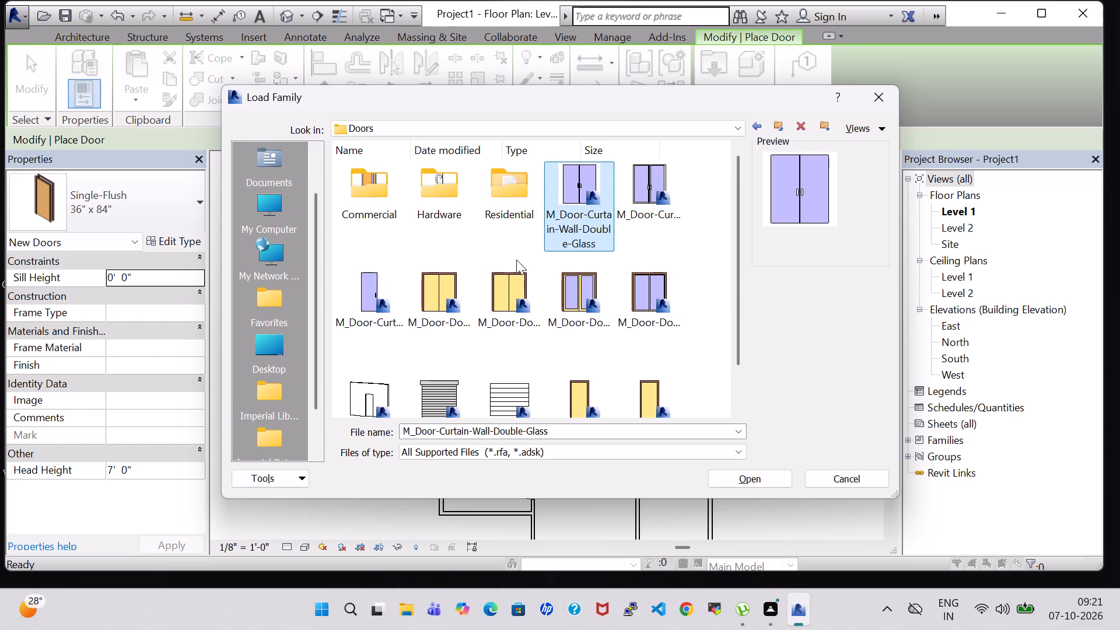
pyautogui.click(517, 282)
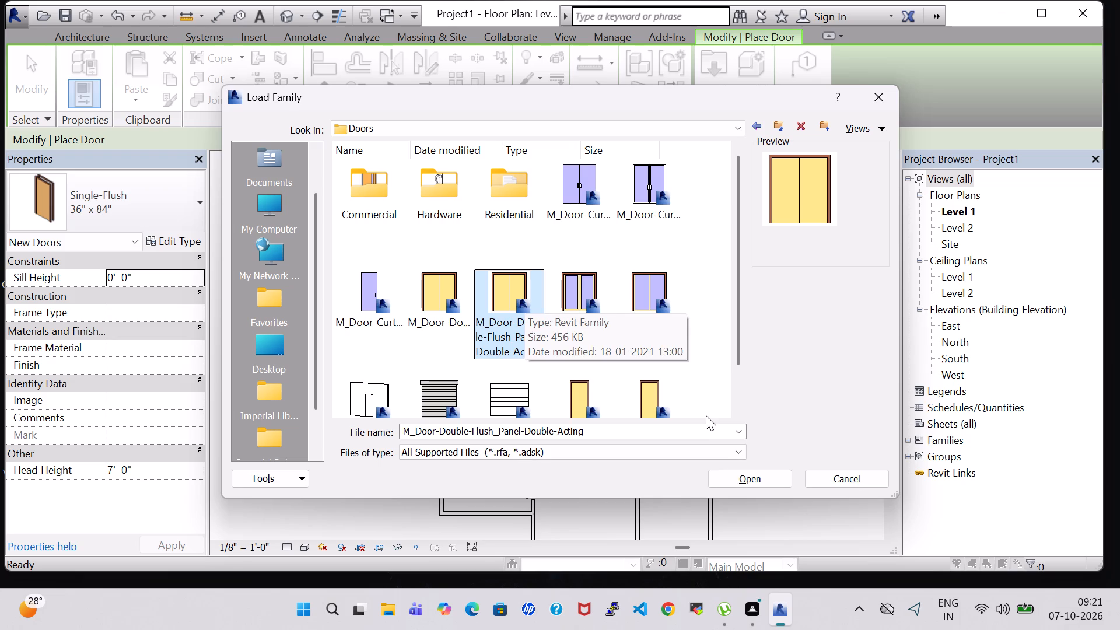
pyautogui.click(733, 477)
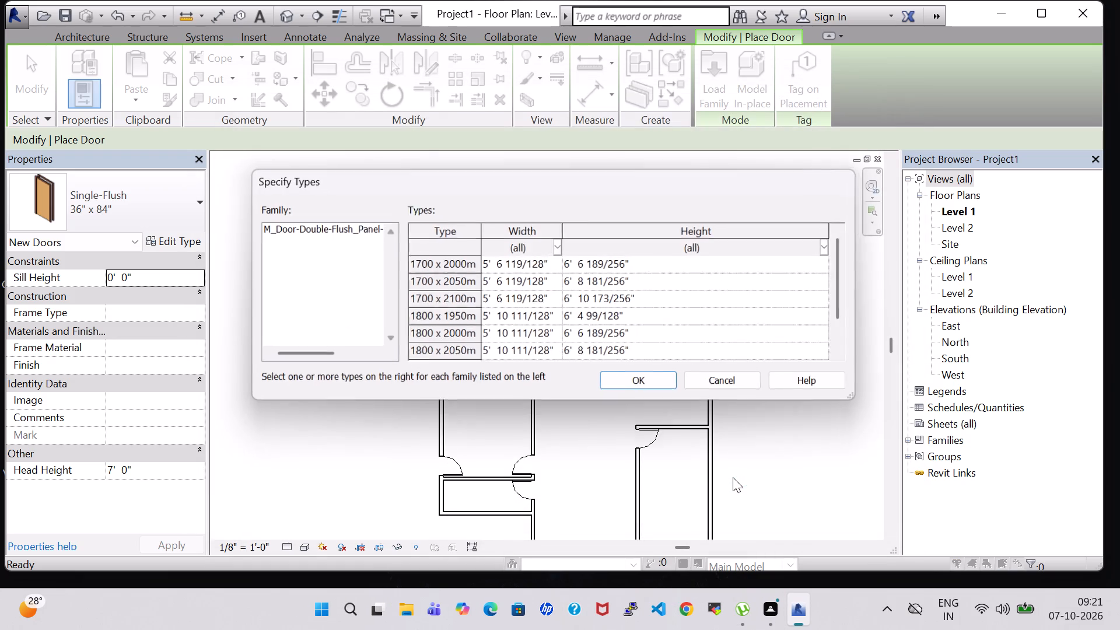
pyautogui.click(620, 384)
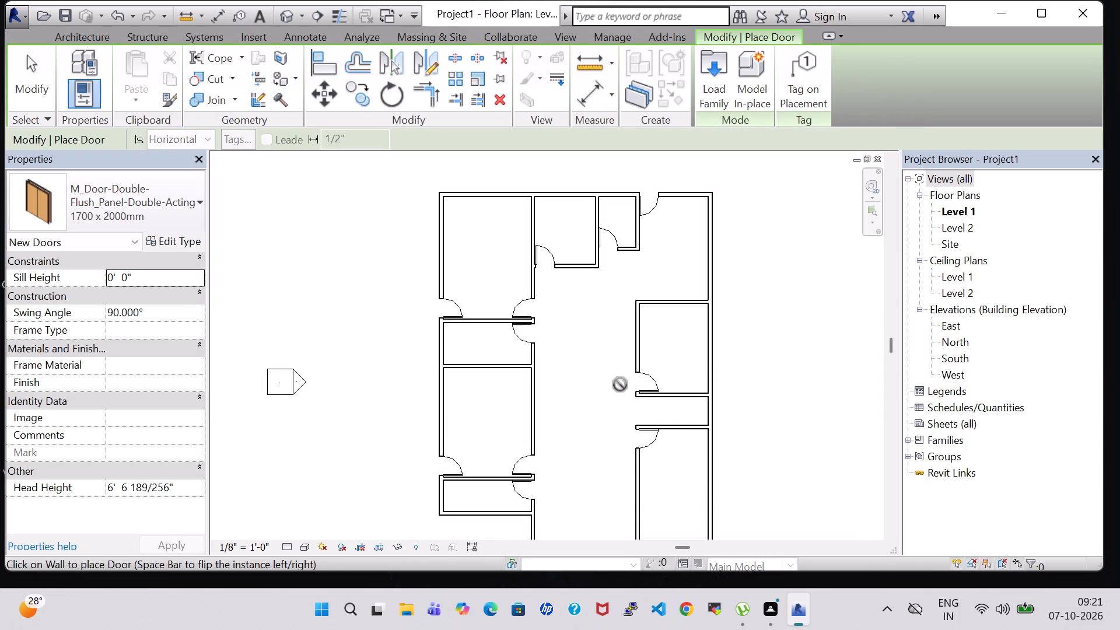
# Place the double door in the hall's lower outer wall, about 3'-4" from the partition on its right, with solid swing arcs facing inward.
pyautogui.moveTo(614, 436); pyautogui.dragTo(612, 406, button='middle')
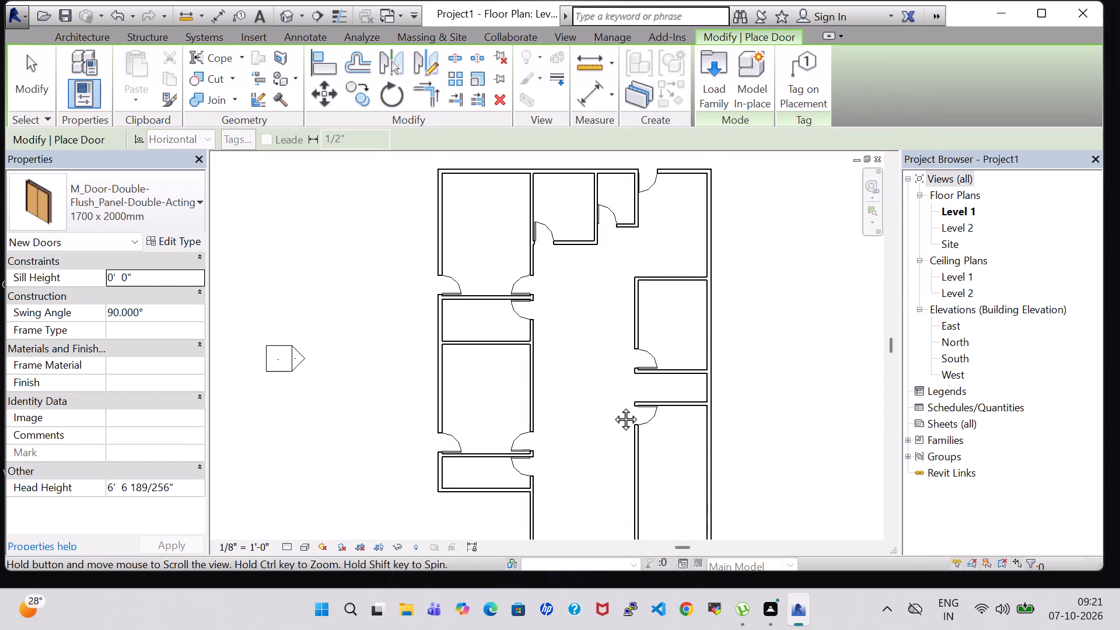
pyautogui.moveTo(612, 406); pyautogui.dragTo(607, 313, button='middle')
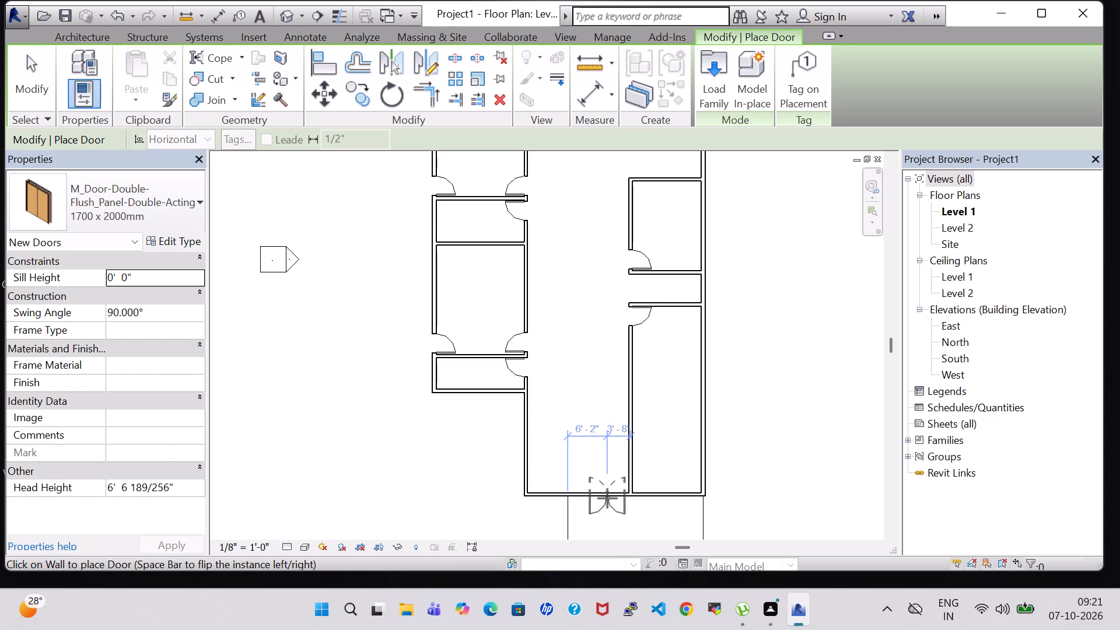
pyautogui.press('space')
pyautogui.press('space')
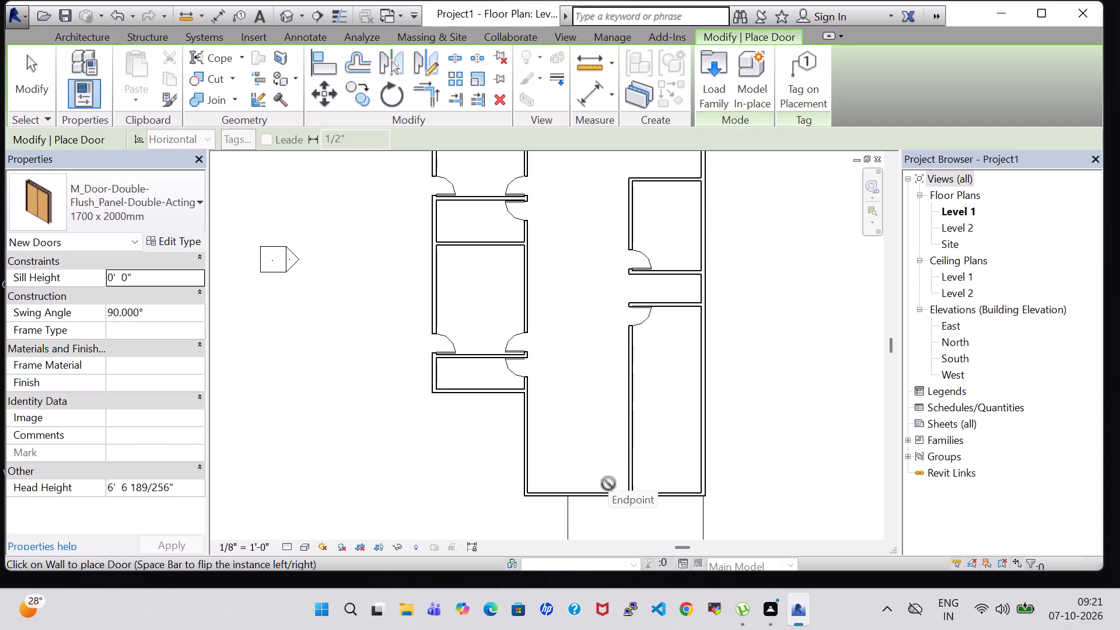
pyautogui.scroll(4, 608, 495)
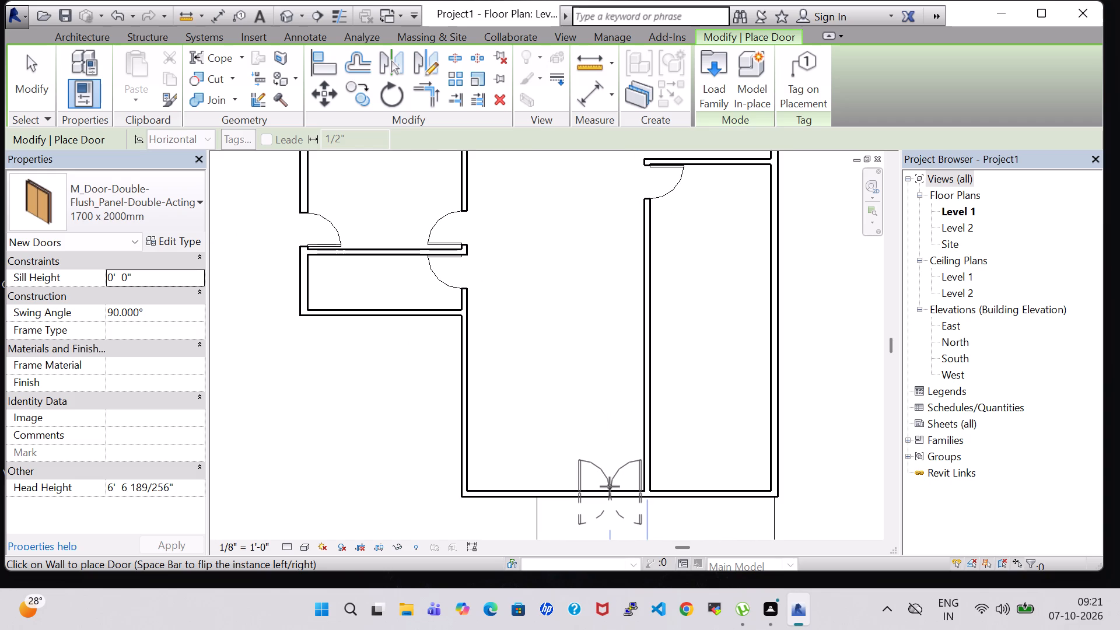
pyautogui.click(610, 487)
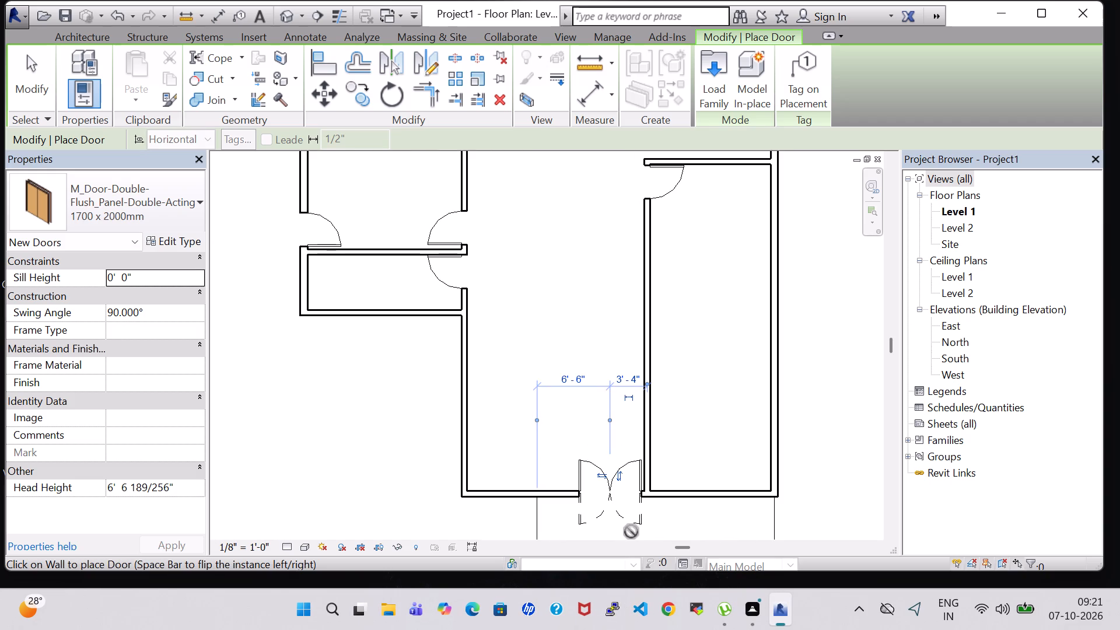
pyautogui.press('Escape')
pyautogui.press('Escape')
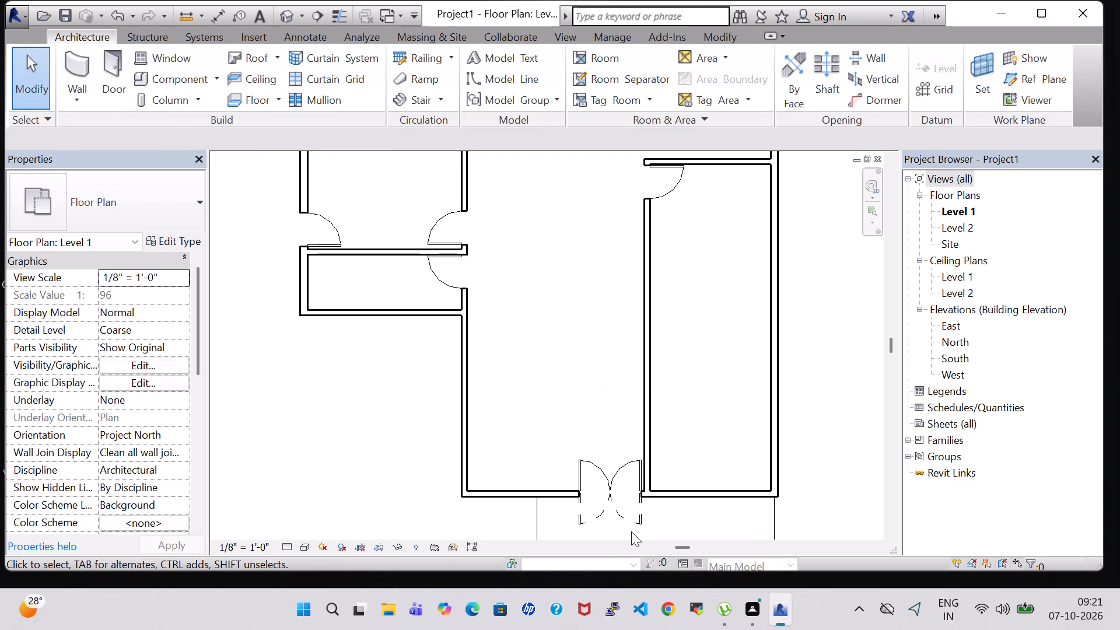
# Show the house in the default 3D view with the Shaded visual style and inspect the new entrance door and rooms.
pyautogui.click(617, 509)
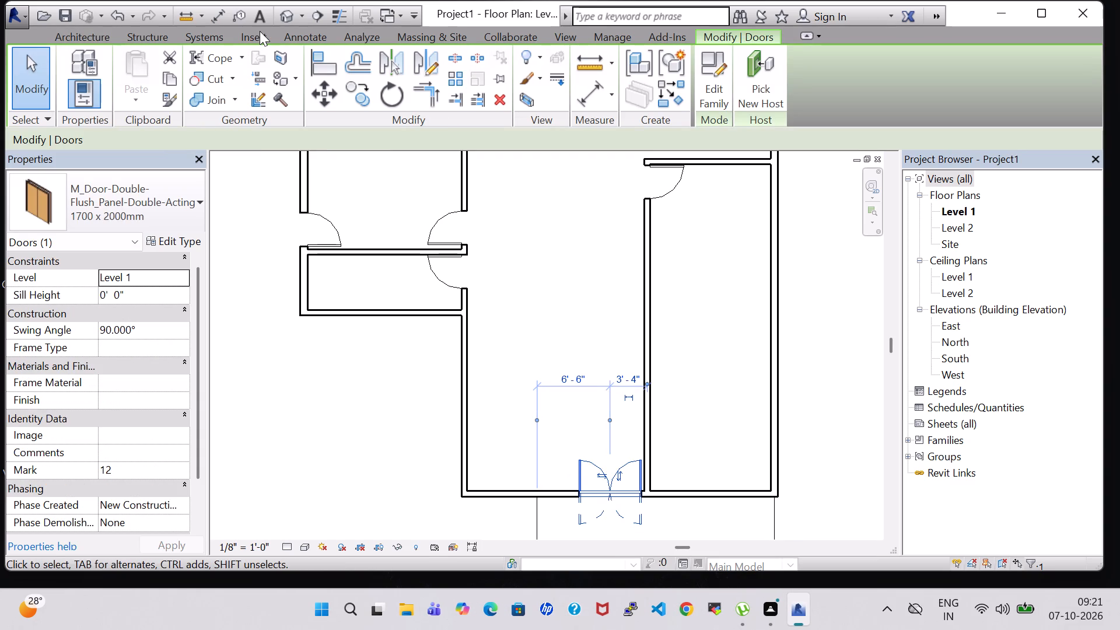
pyautogui.click(293, 9)
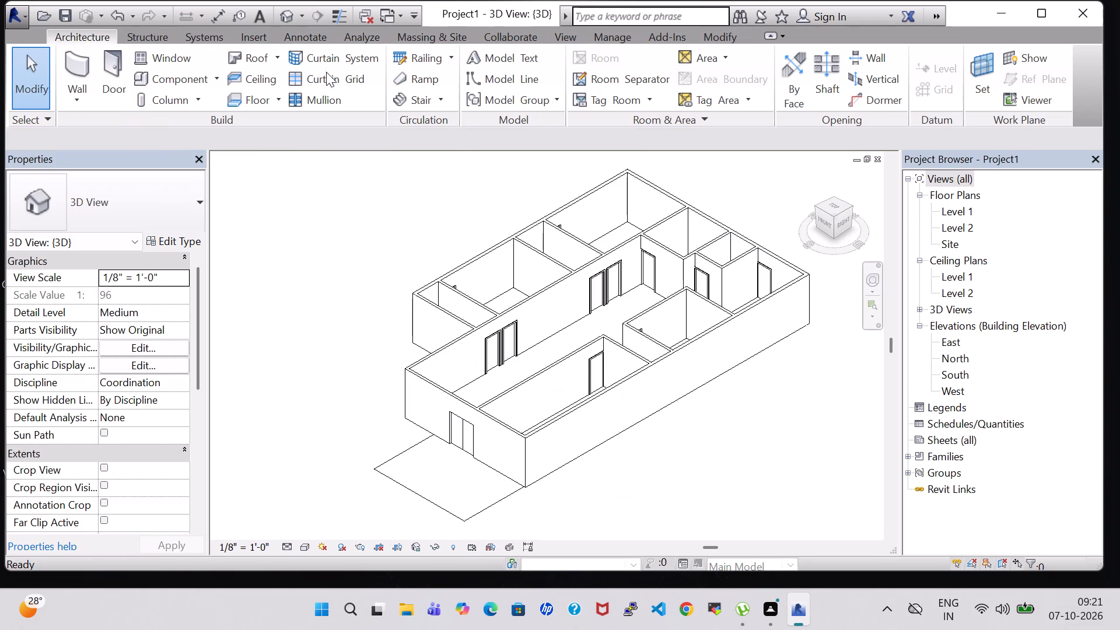
pyautogui.scroll(6, 509, 415)
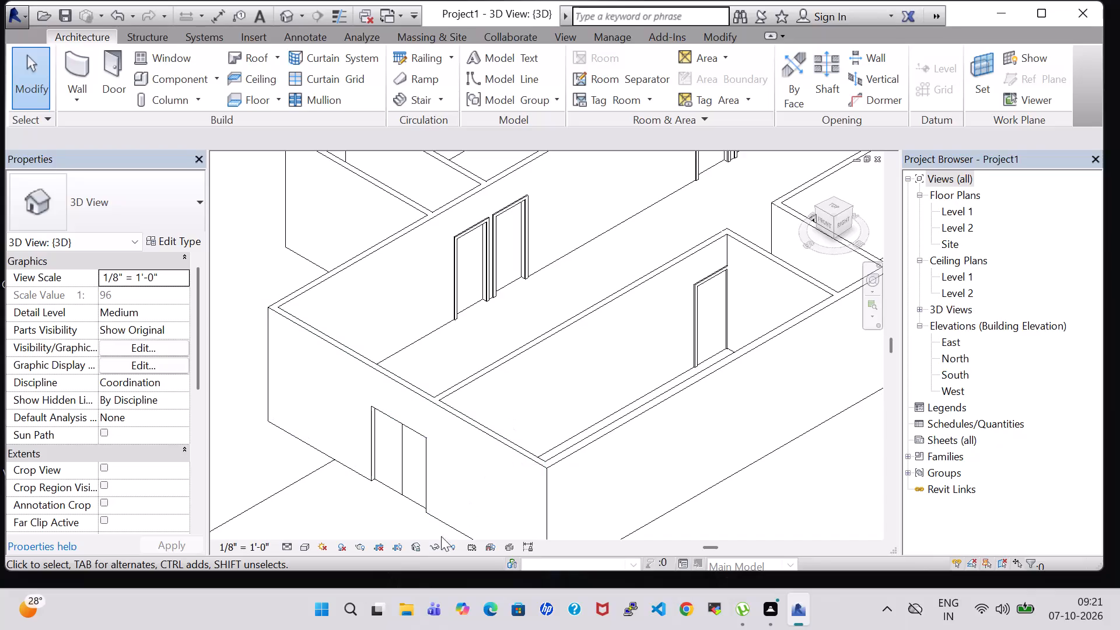
pyautogui.click(297, 547)
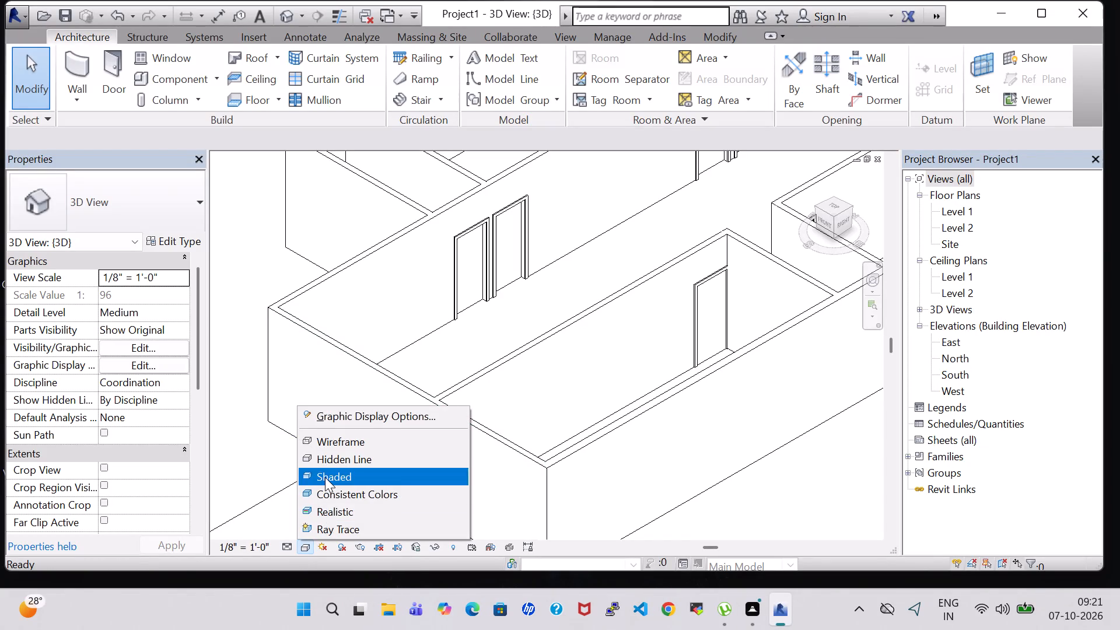
pyautogui.click(325, 477)
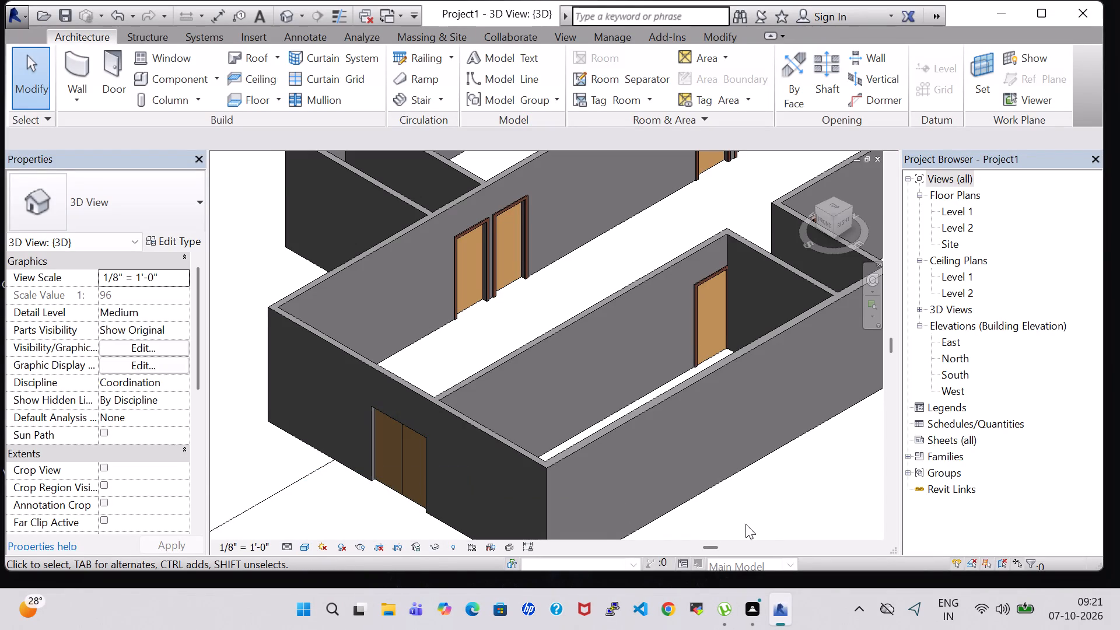
pyautogui.scroll(1, 745, 524)
pyautogui.moveTo(745, 524); pyautogui.dragTo(764, 492, button='middle')
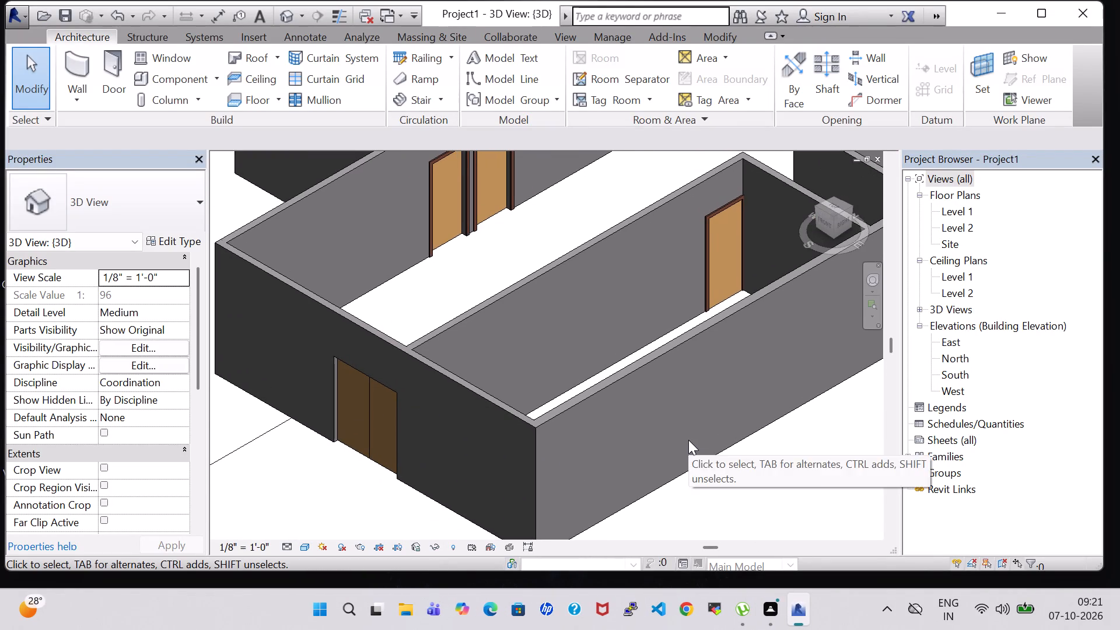
pyautogui.keyDown('shift'); pyautogui.moveTo(701, 443); pyautogui.dragTo(518, 466, button='middle'); pyautogui.keyUp('shift')
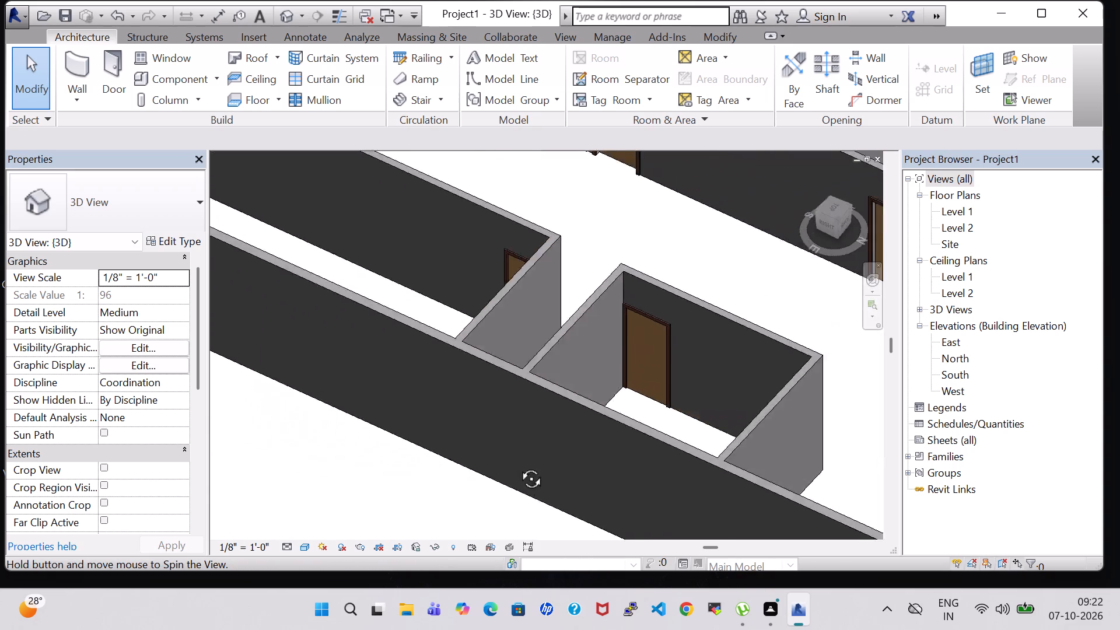
# Examine the rooms, their doors and the double entrance door of the house from several angles in 3D.
pyautogui.keyDown('shift'); pyautogui.moveTo(518, 466); pyautogui.dragTo(562, 464, button='middle'); pyautogui.keyUp('shift')
pyautogui.scroll(1, 455, 346)
pyautogui.moveTo(433, 269); pyautogui.dragTo(577, 341, button='middle')
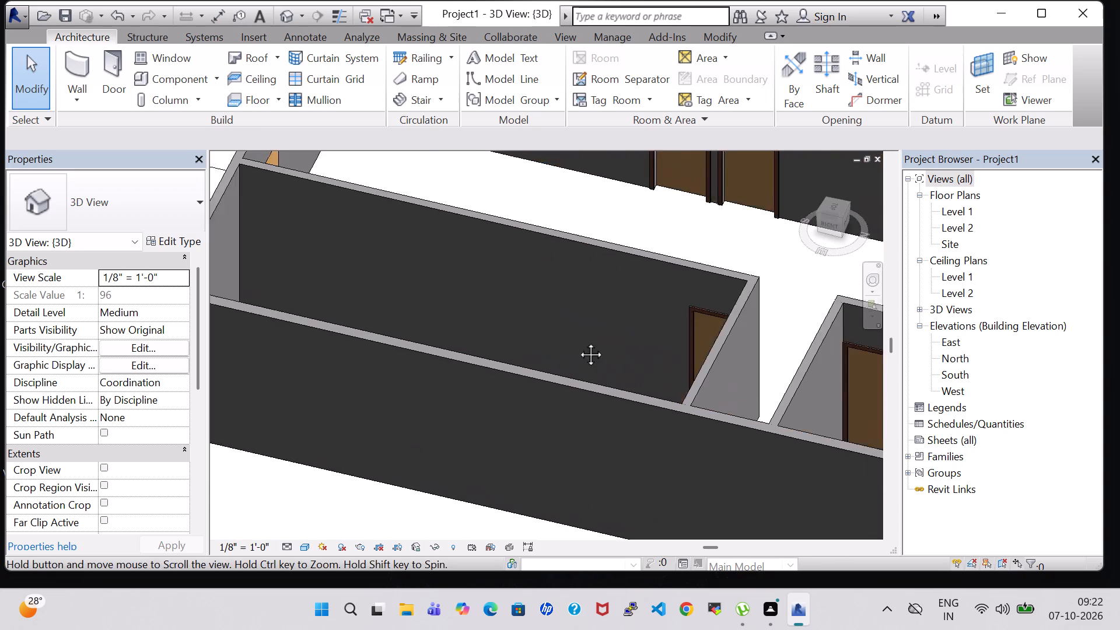
pyautogui.moveTo(577, 341); pyautogui.dragTo(663, 415, button='middle')
pyautogui.keyDown('shift'); pyautogui.moveTo(552, 240); pyautogui.dragTo(474, 258, button='middle'); pyautogui.keyUp('shift')
pyautogui.moveTo(727, 233); pyautogui.dragTo(596, 331, button='middle')
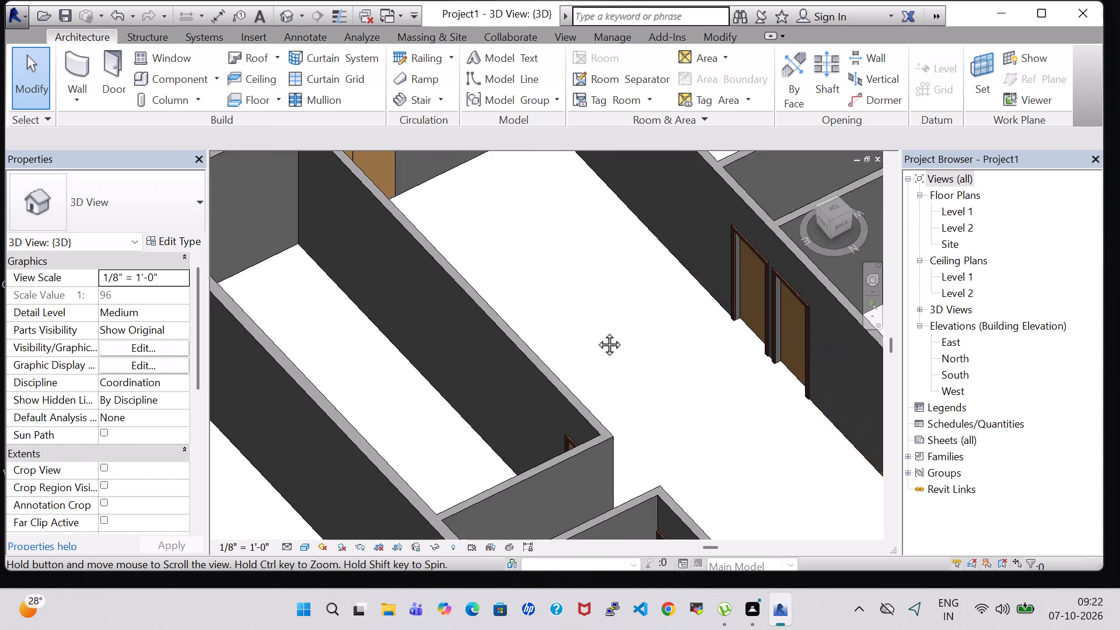
pyautogui.moveTo(596, 331); pyautogui.dragTo(580, 360, button='middle')
pyautogui.moveTo(581, 302); pyautogui.dragTo(521, 272, button='middle')
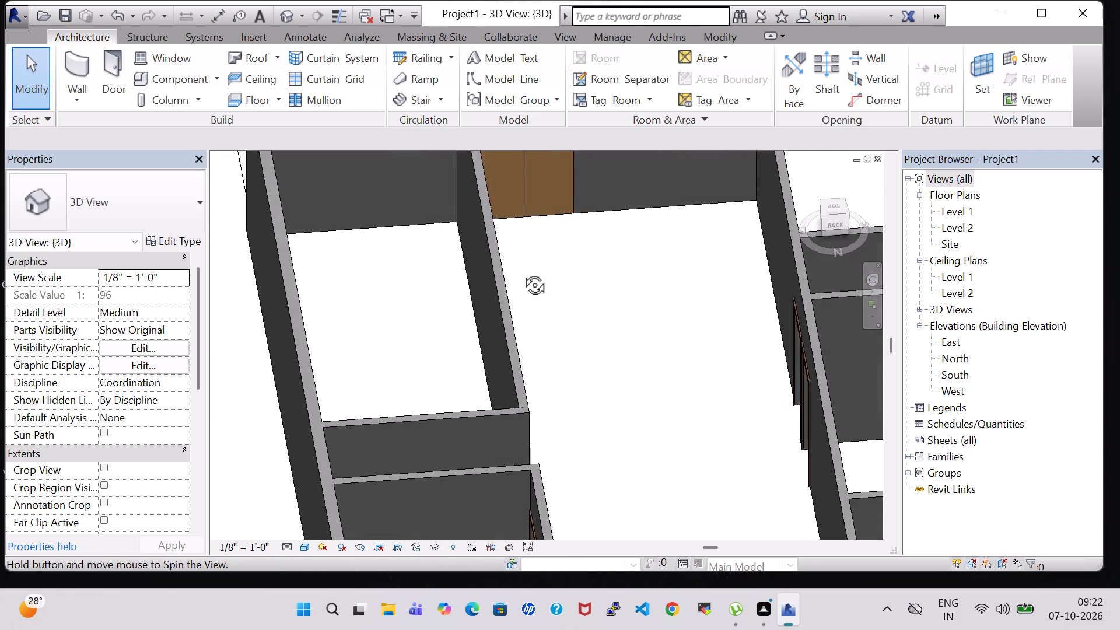
pyautogui.moveTo(521, 272); pyautogui.dragTo(506, 240, button='middle')
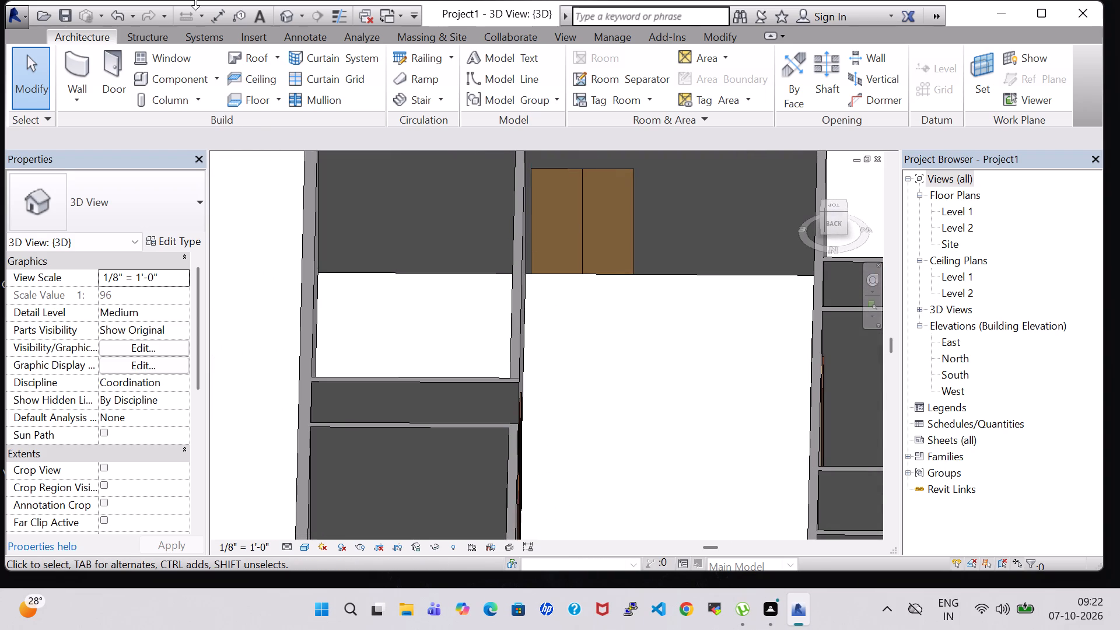
# On the Level 1 plan, place Fixed 36" x 48" windows in the upper-left room's upper and left outer walls, about 7'-2" and 6'-6" from their shared corner.
pyautogui.doubleClick(956, 206)
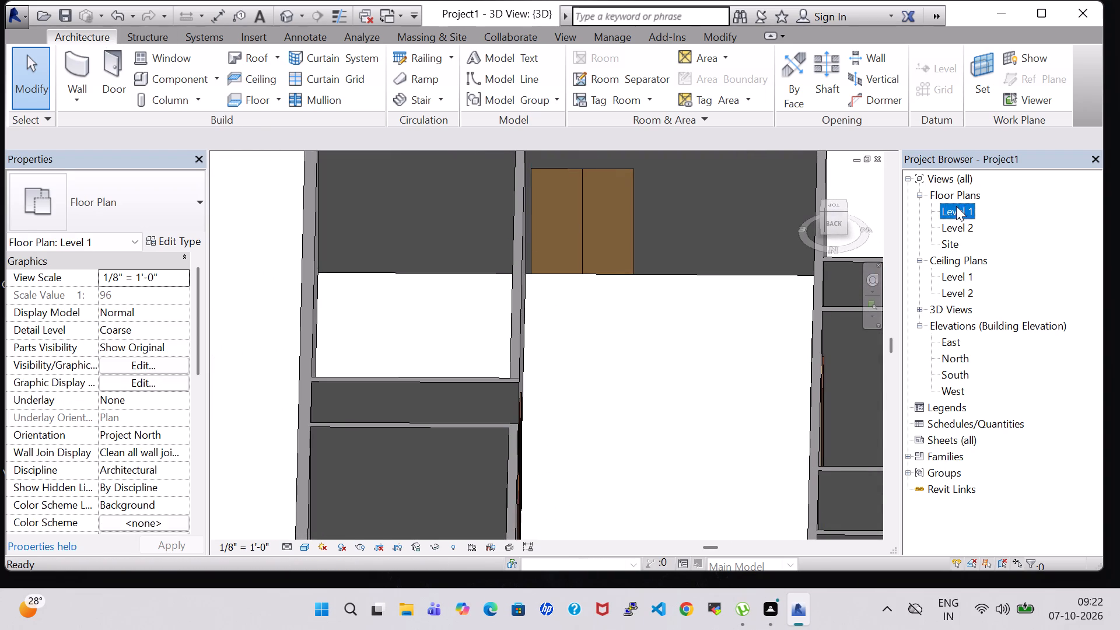
pyautogui.scroll(-5, 678, 379)
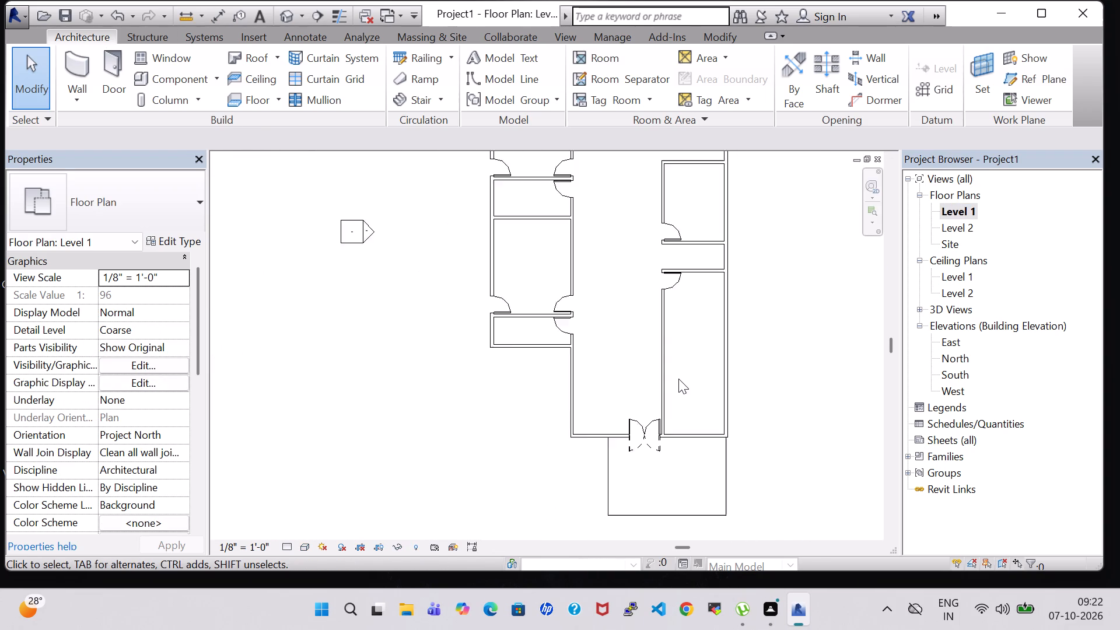
pyautogui.scroll(-2, 678, 379)
pyautogui.scroll(1, 786, 403)
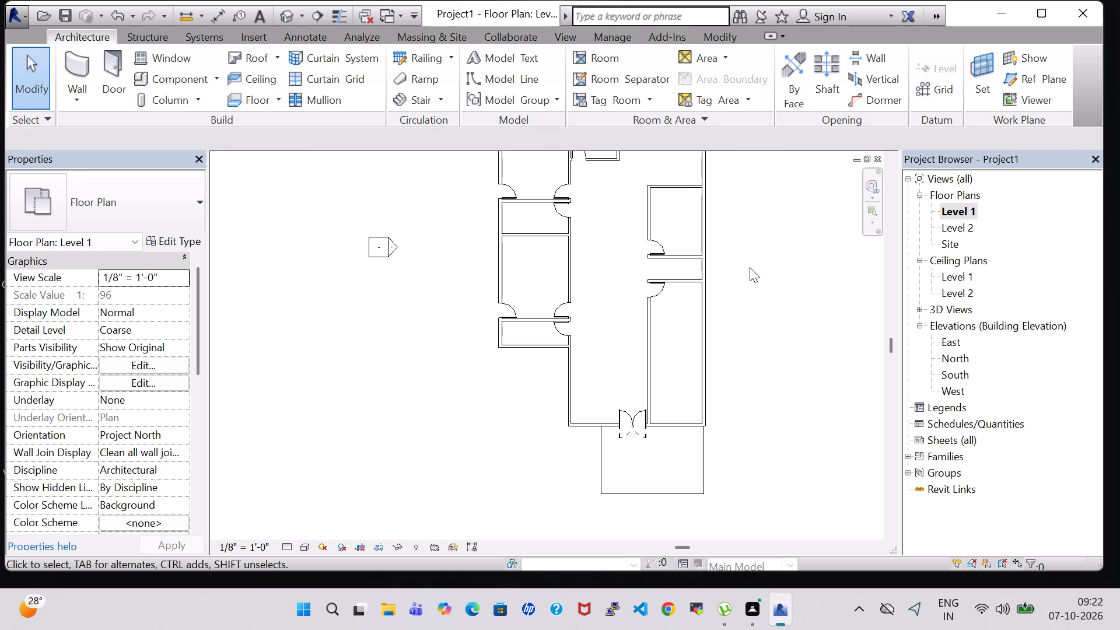
pyautogui.moveTo(750, 267); pyautogui.dragTo(738, 302, button='middle')
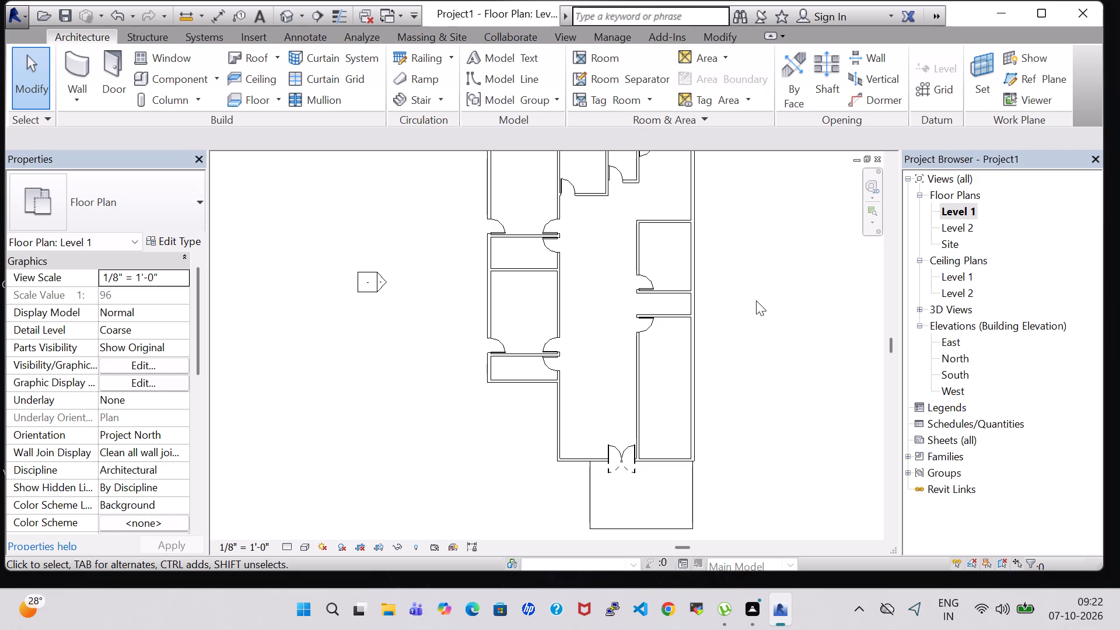
pyautogui.scroll(1, 756, 300)
pyautogui.moveTo(756, 300); pyautogui.dragTo(831, 461, button='middle')
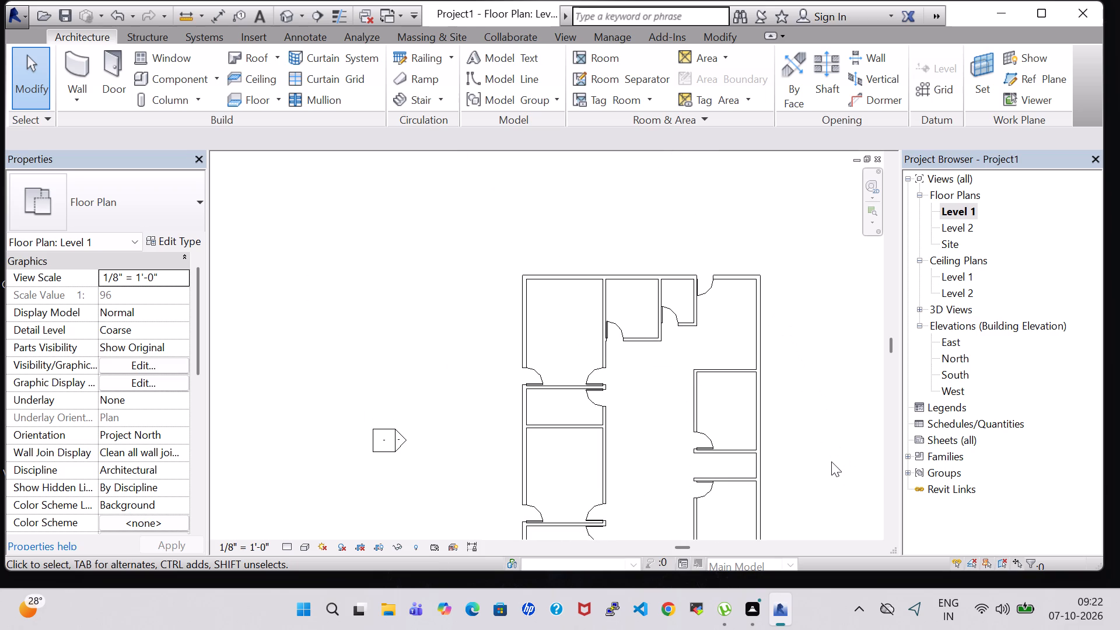
pyautogui.click(163, 55)
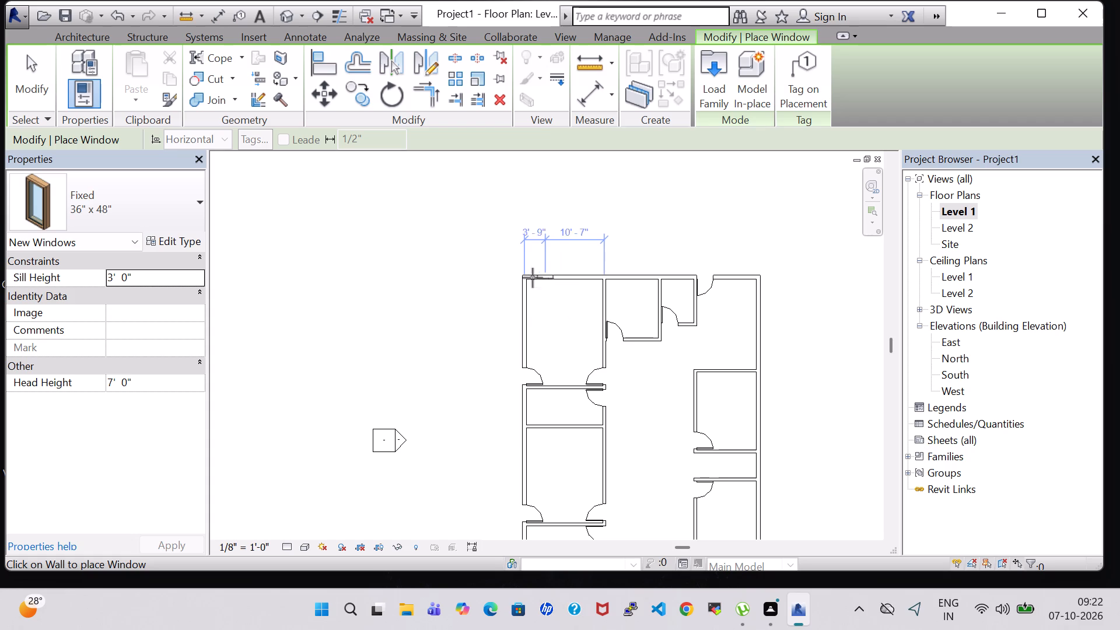
pyautogui.click(136, 219)
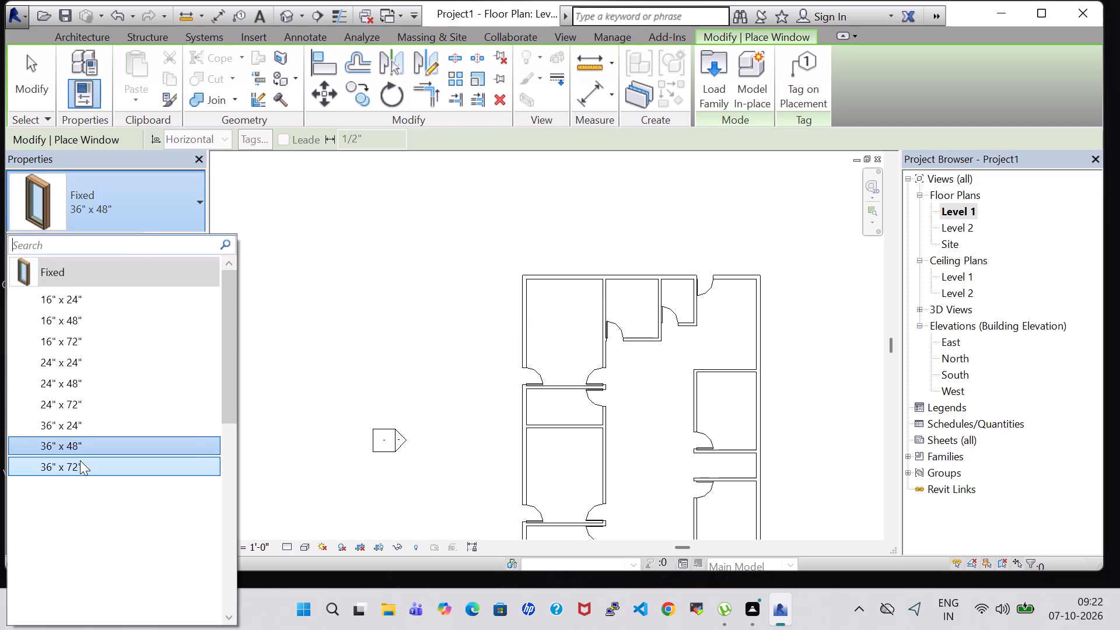
pyautogui.click(79, 453)
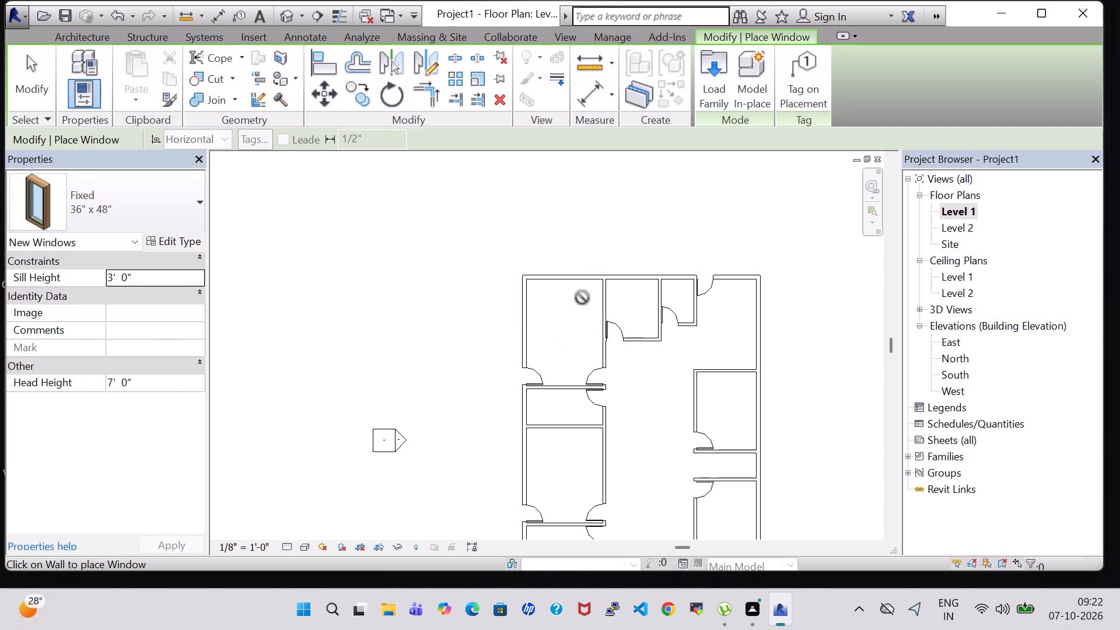
pyautogui.click(559, 270)
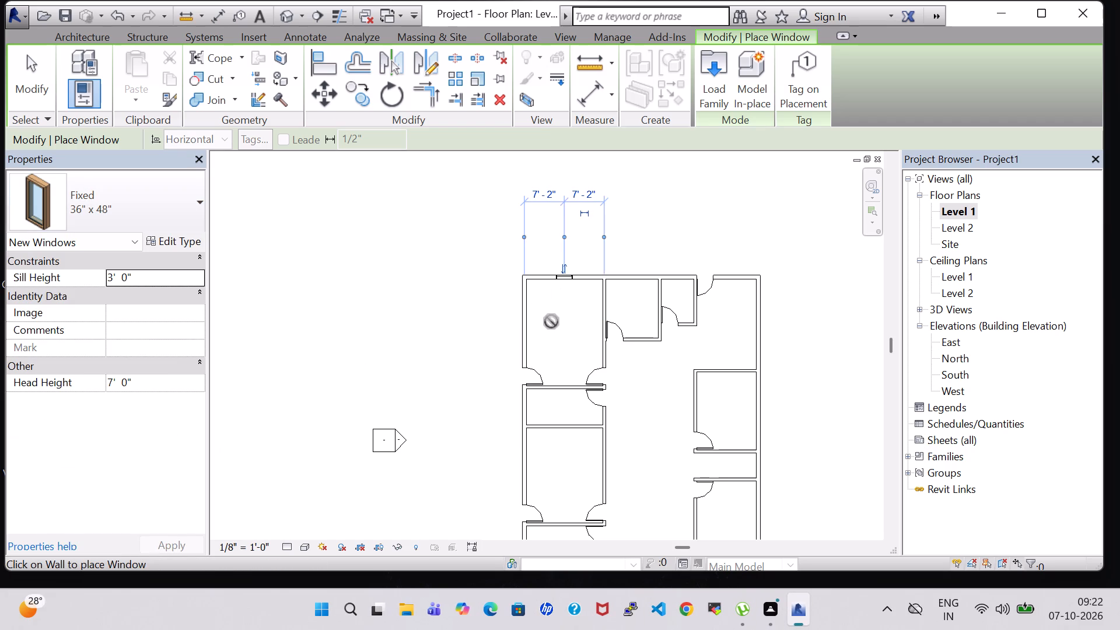
pyautogui.click(517, 313)
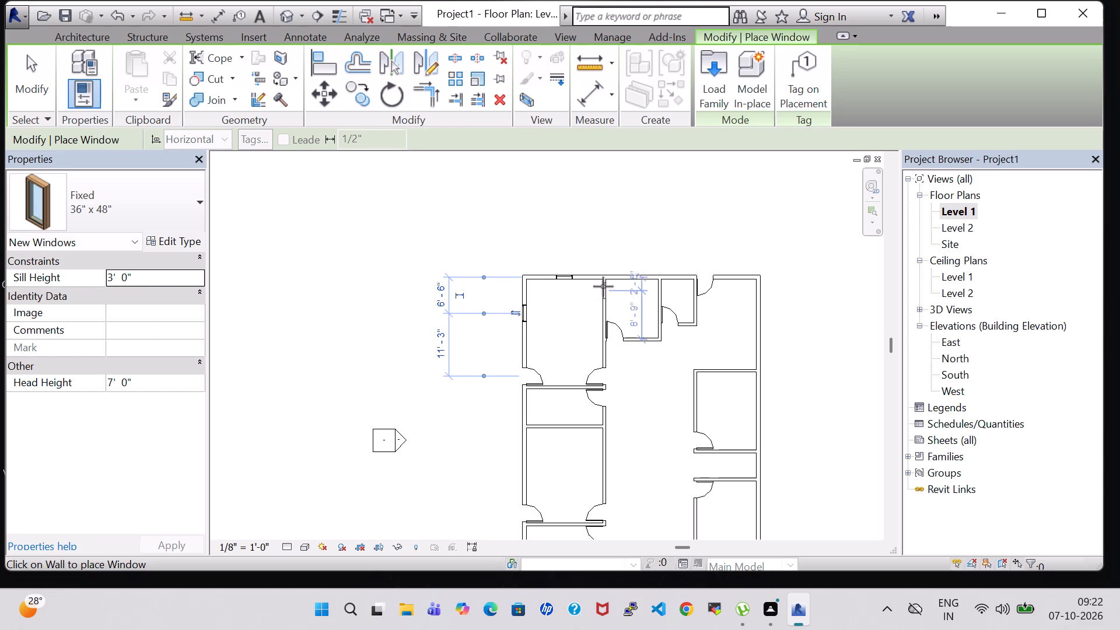
# Place three more 36" x 48" windows along the upper outer wall and three down the right outer wall, about mid-wall where no door interferes.
pyautogui.click(629, 281)
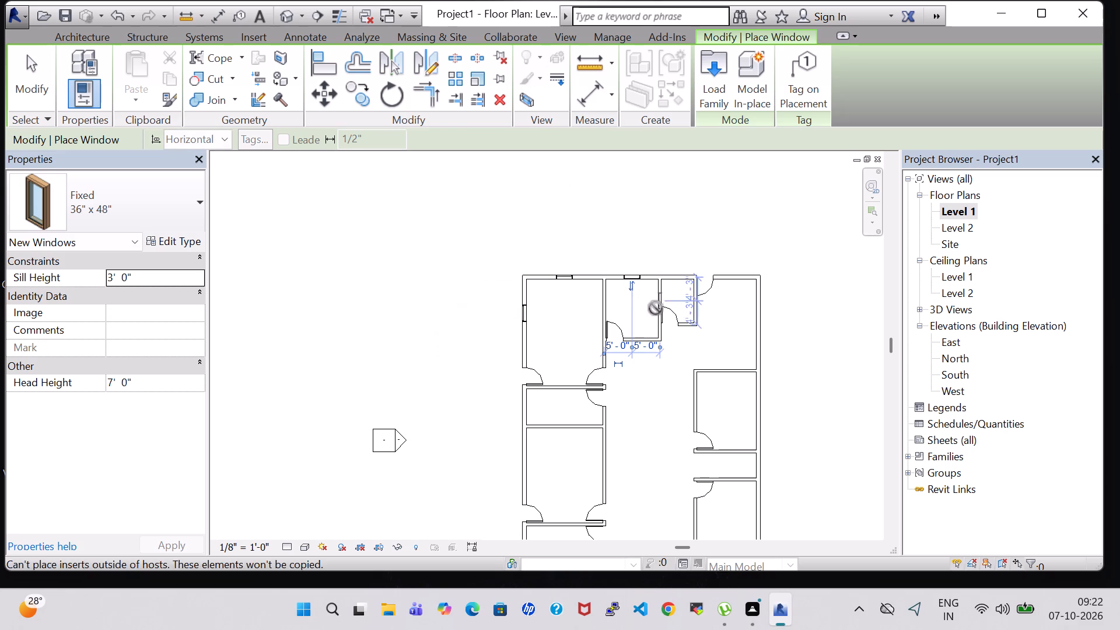
pyautogui.click(674, 281)
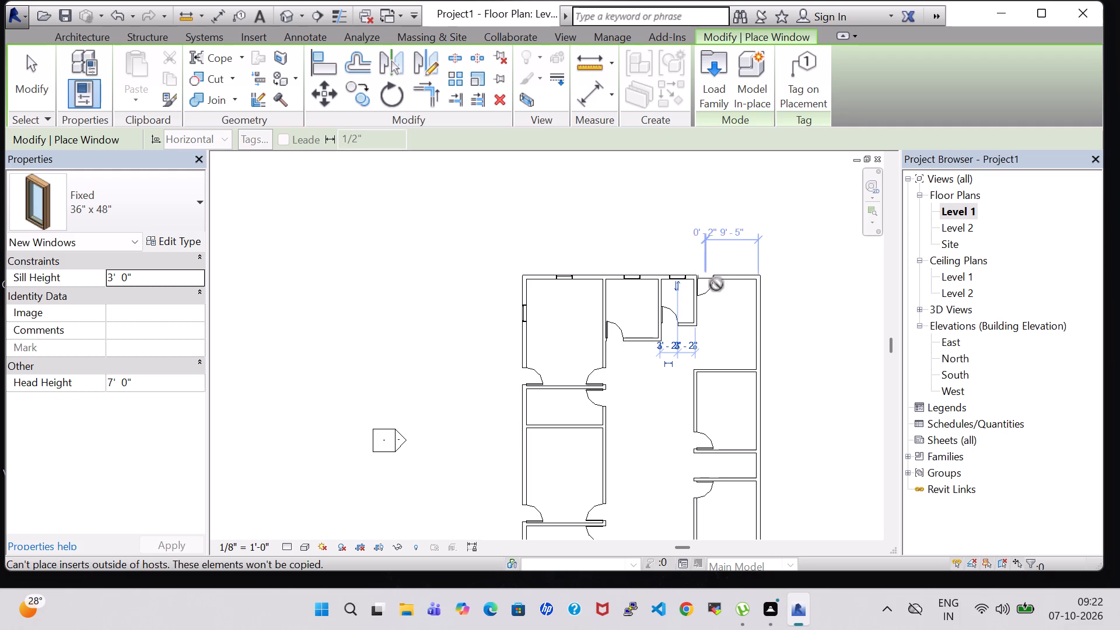
pyautogui.click(733, 285)
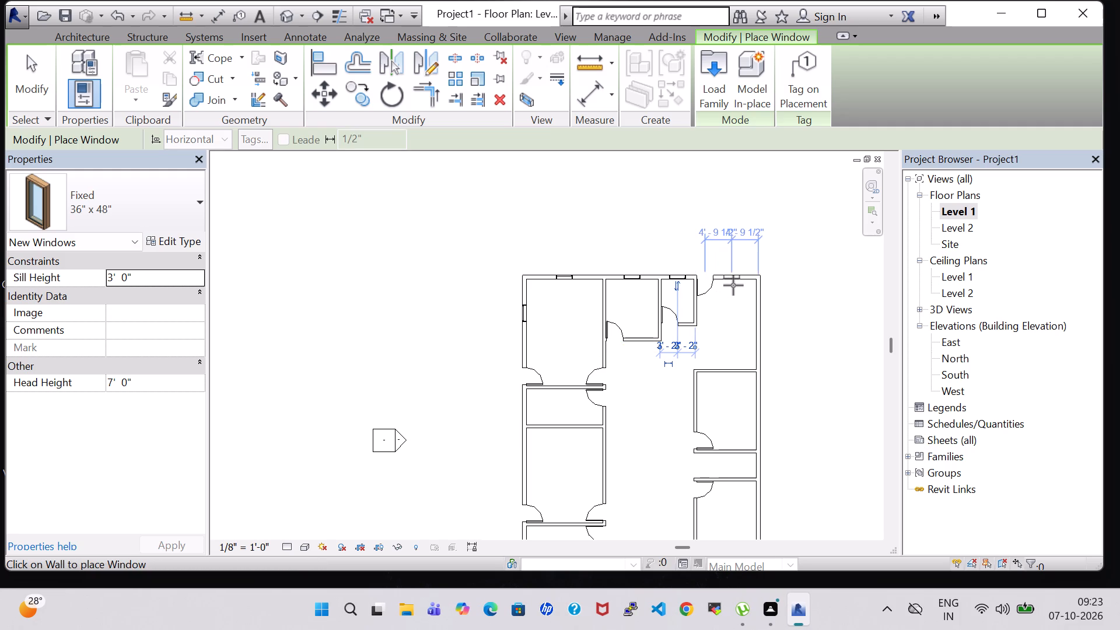
pyautogui.click(755, 320)
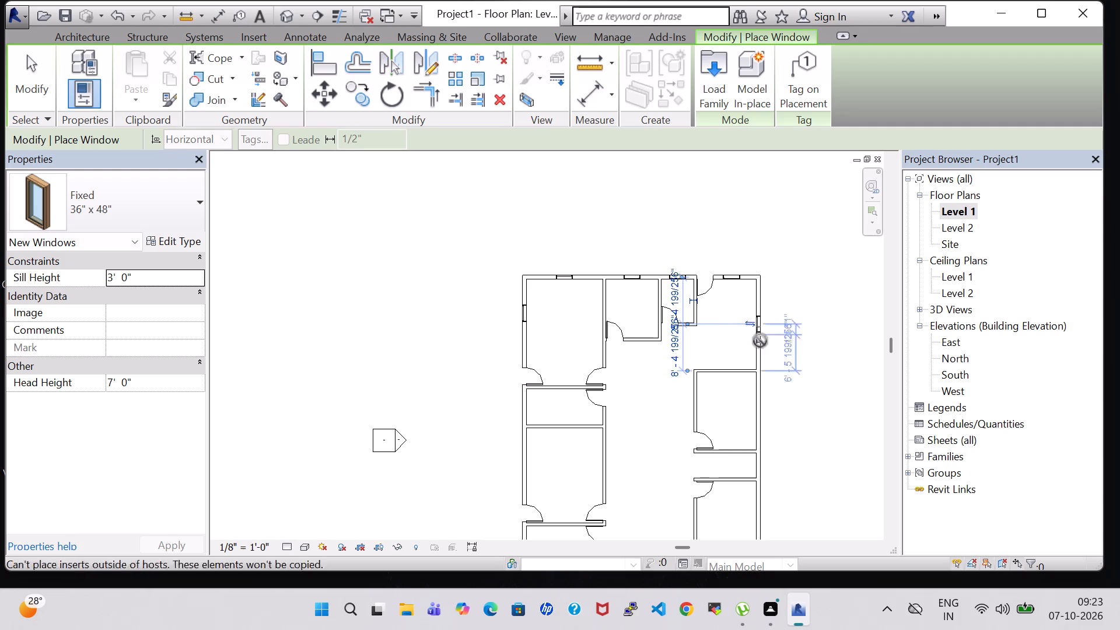
pyautogui.click(762, 414)
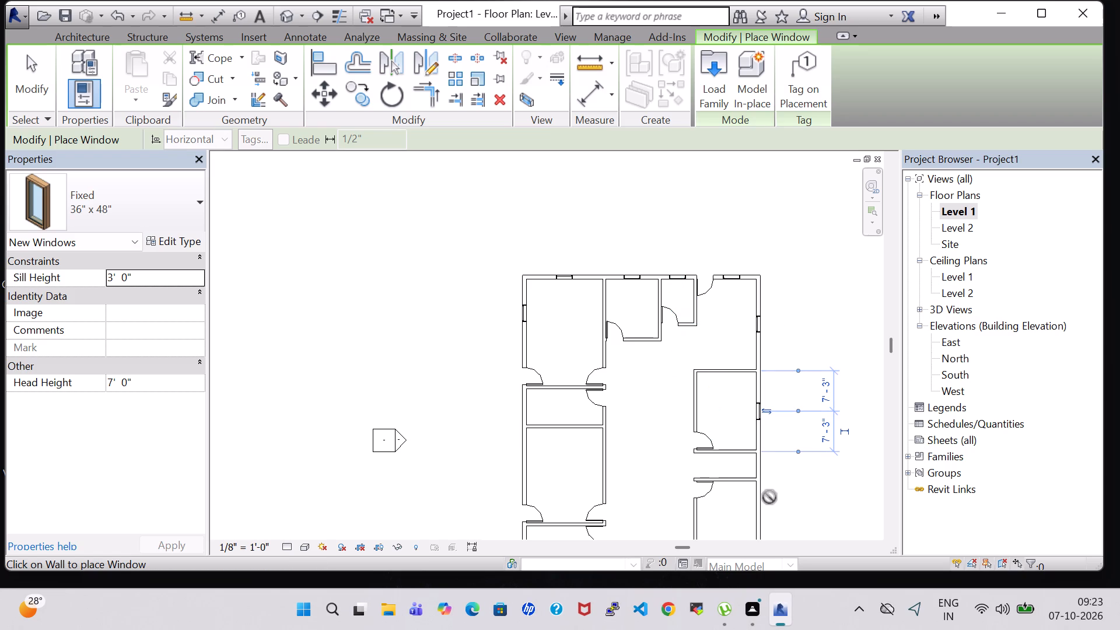
pyautogui.click(755, 531)
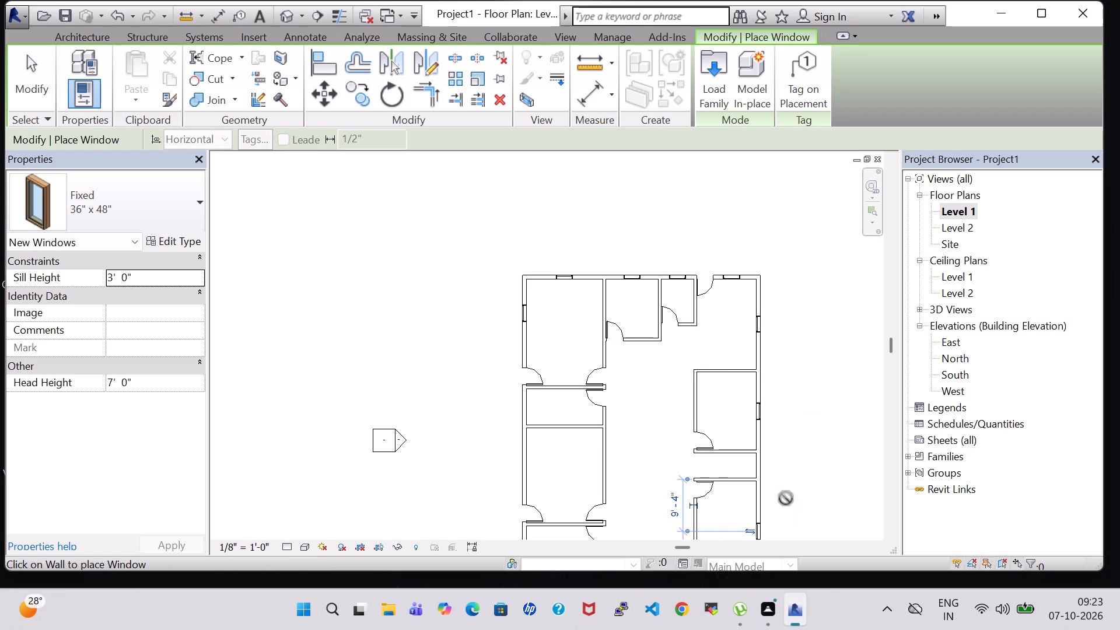
# Place 36" x 48" windows in the lower wall beside the double door, the hall's left outer wall, and the middle-left room's outer wall.
pyautogui.moveTo(786, 498); pyautogui.dragTo(809, 325, button='middle')
pyautogui.scroll(1, 786, 498)
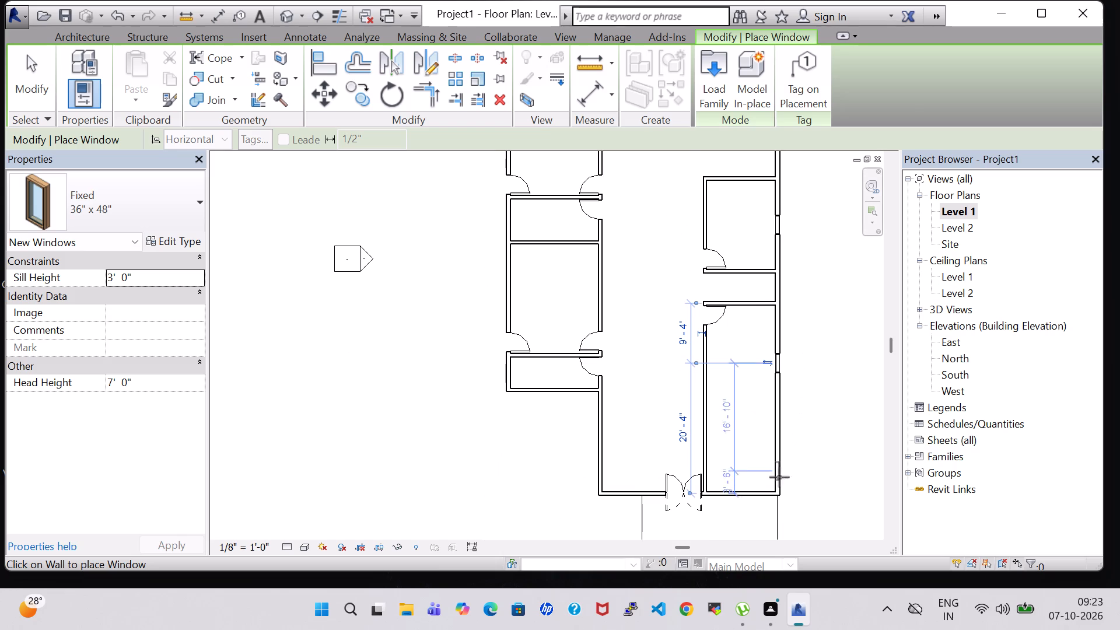
pyautogui.click(618, 500)
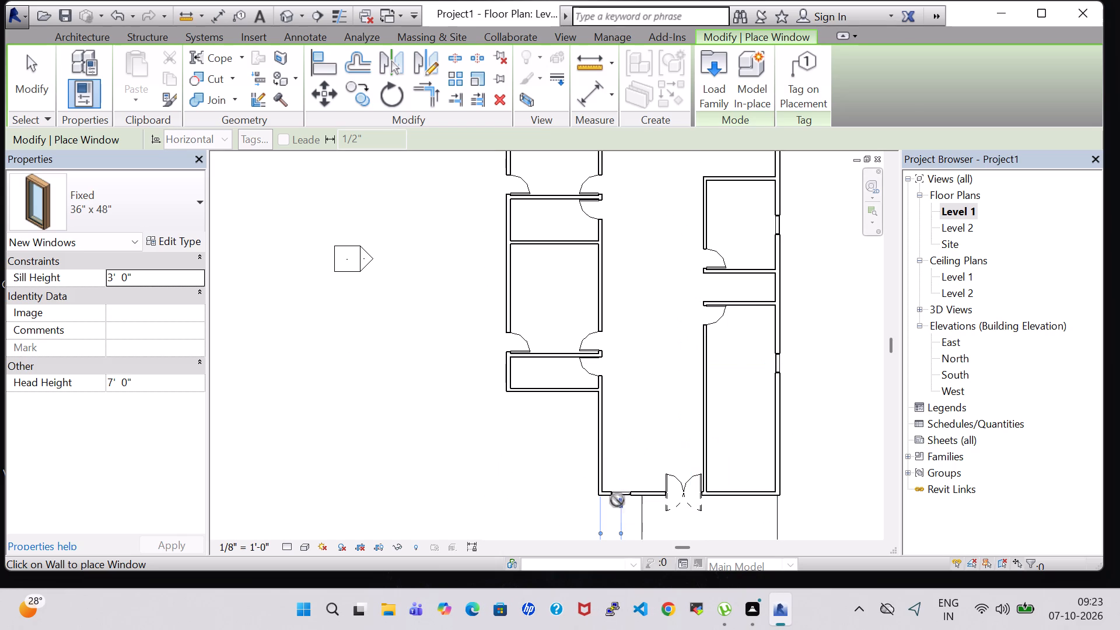
pyautogui.click(604, 439)
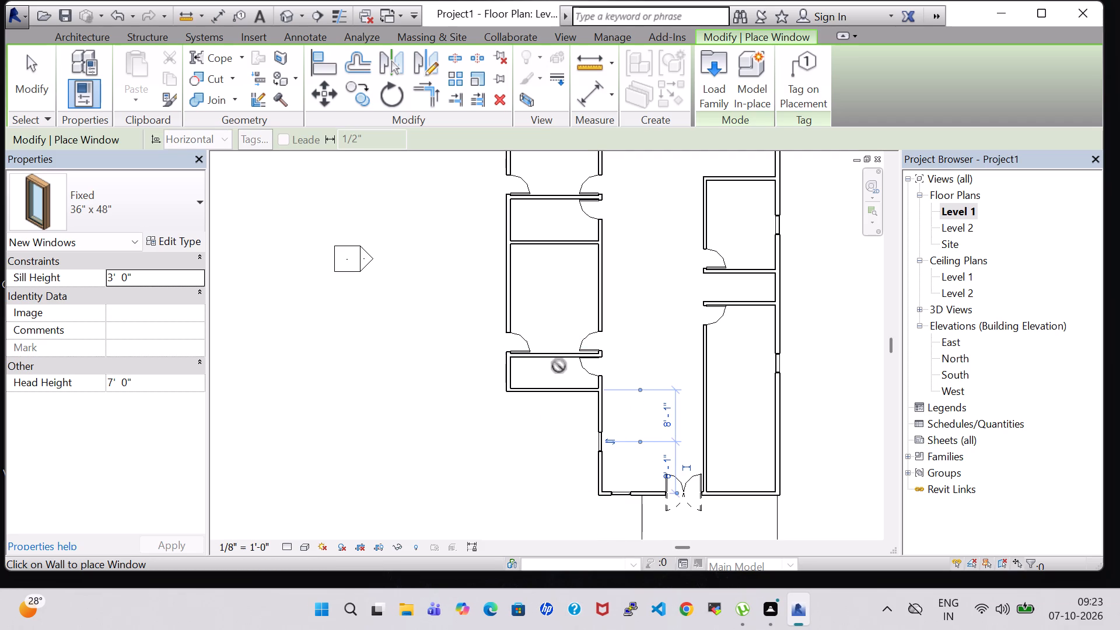
pyautogui.click(508, 287)
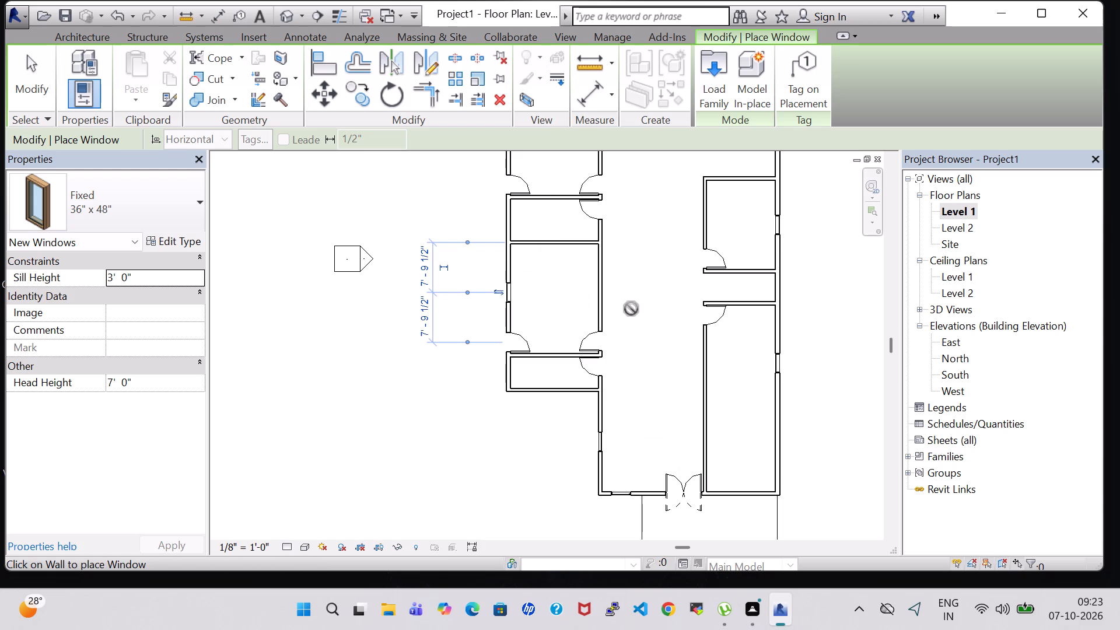
pyautogui.scroll(-1, 631, 309)
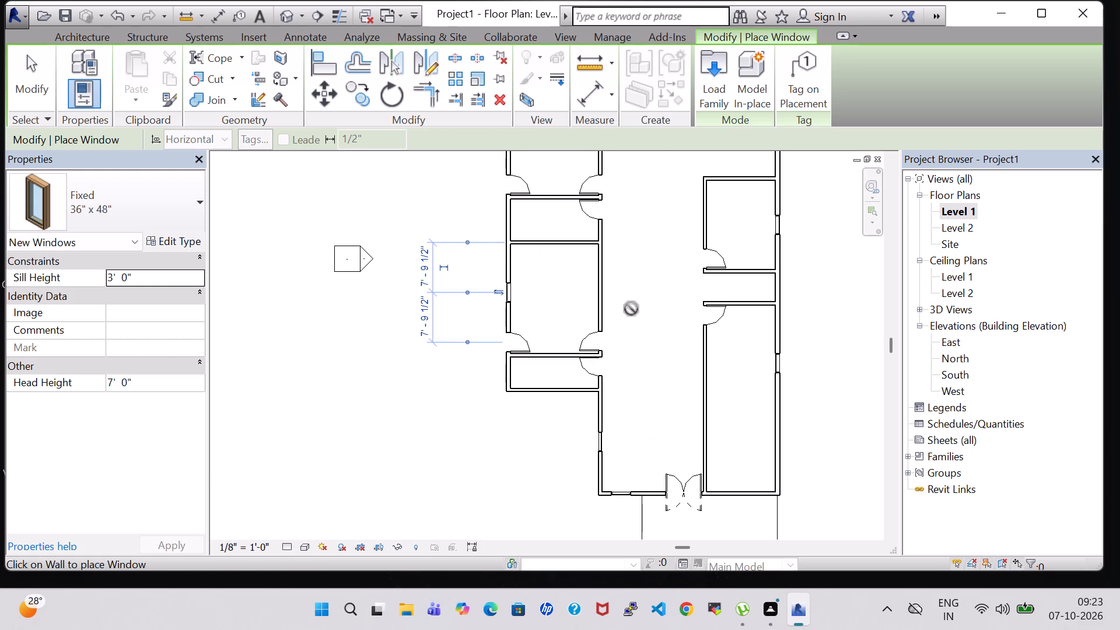
pyautogui.scroll(-1, 631, 309)
pyautogui.moveTo(632, 301); pyautogui.dragTo(635, 394, button='middle')
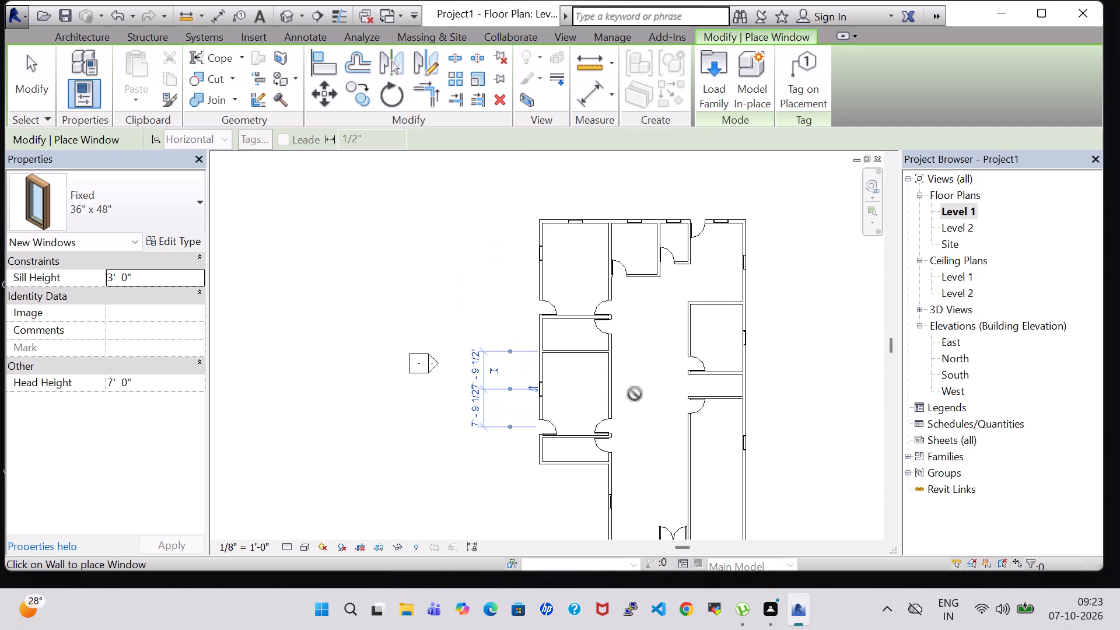
pyautogui.press('Escape')
pyautogui.press('Escape')
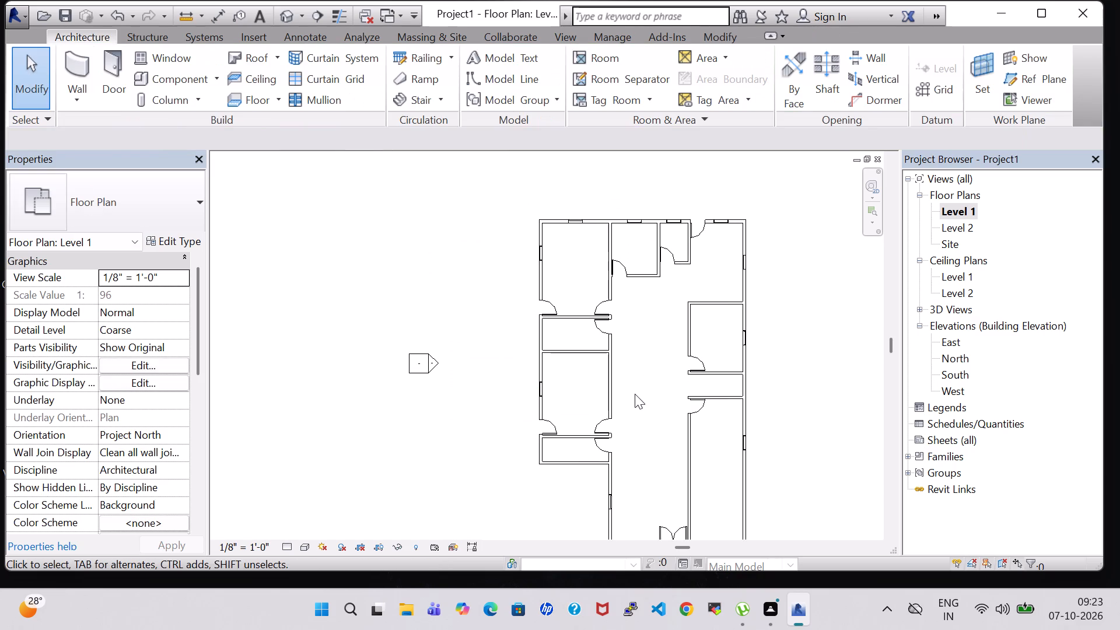
# Load the Transom with Trim window family from the Windows folder of the US Imperial library.
pyautogui.click(156, 58)
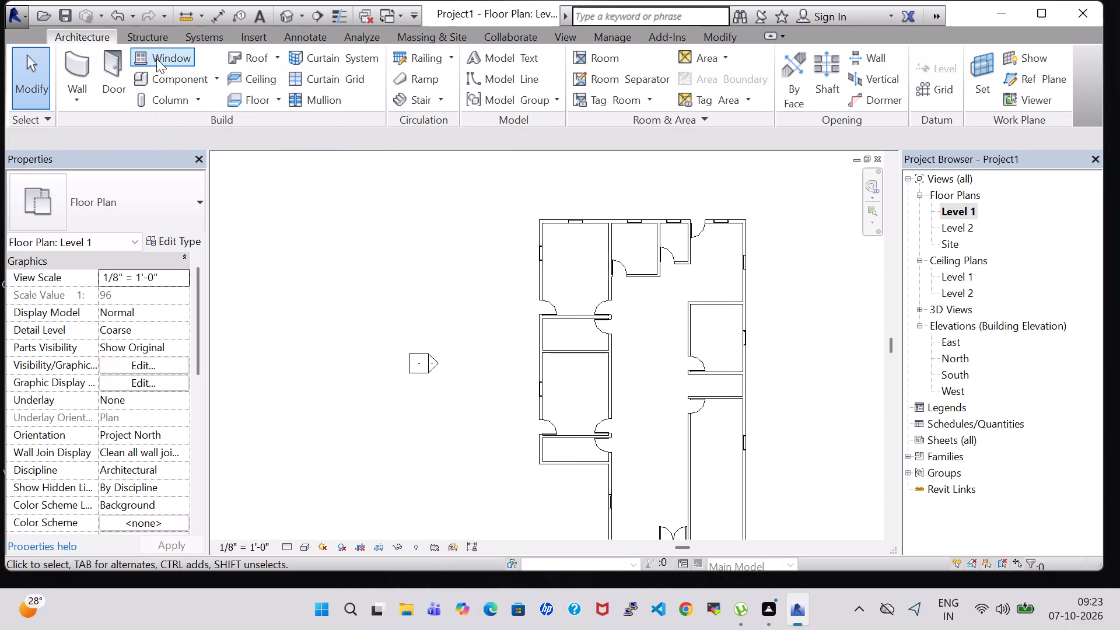
pyautogui.click(723, 69)
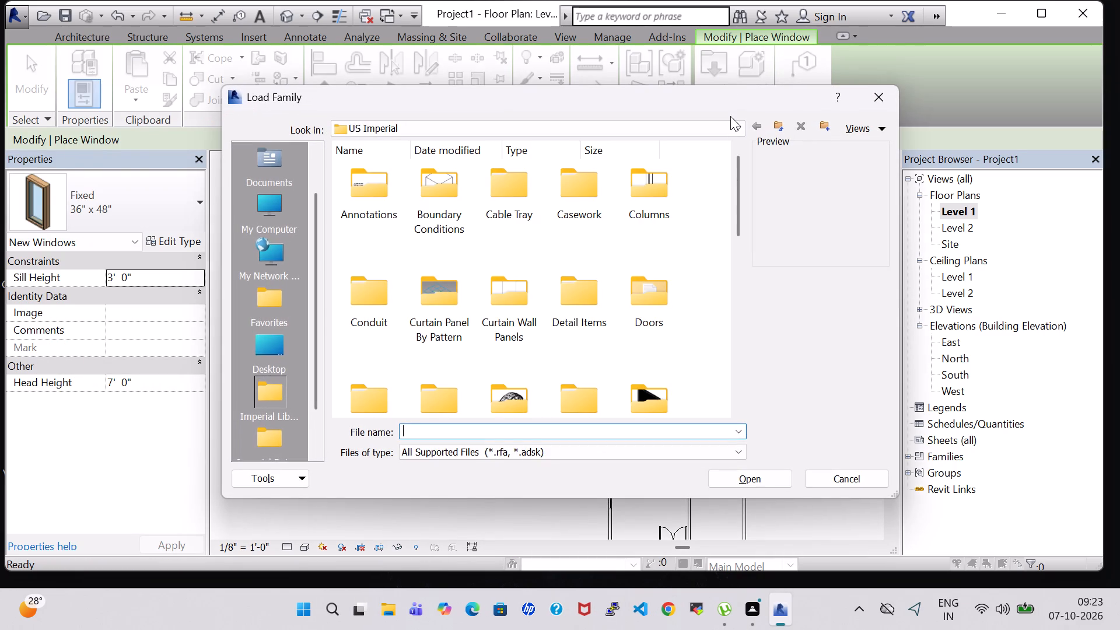
pyautogui.scroll(-1, 685, 326)
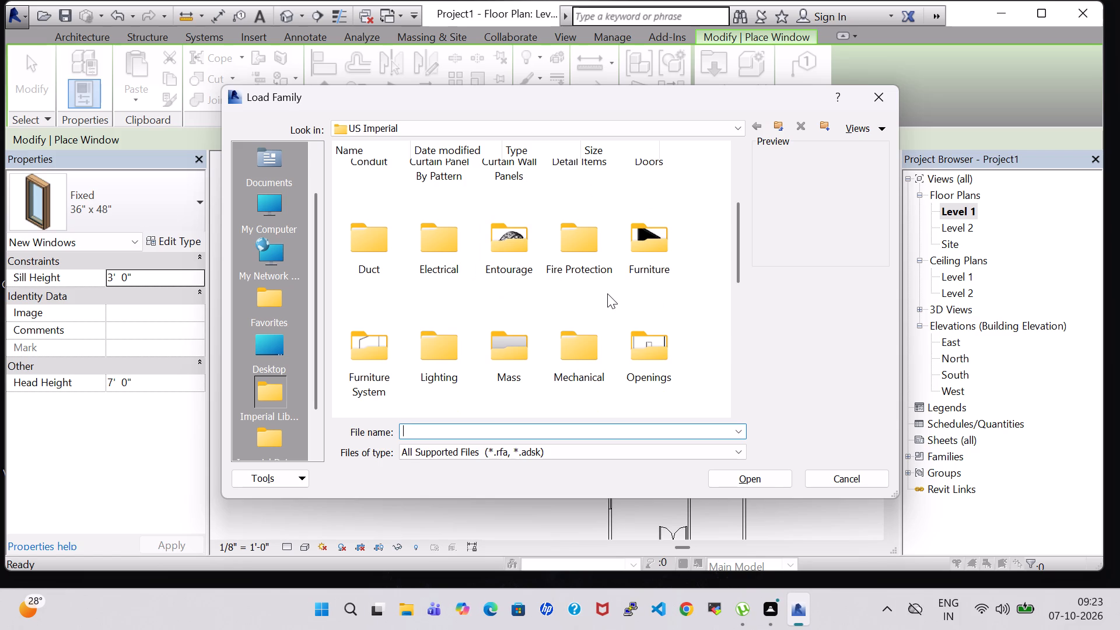
pyautogui.scroll(-1, 639, 278)
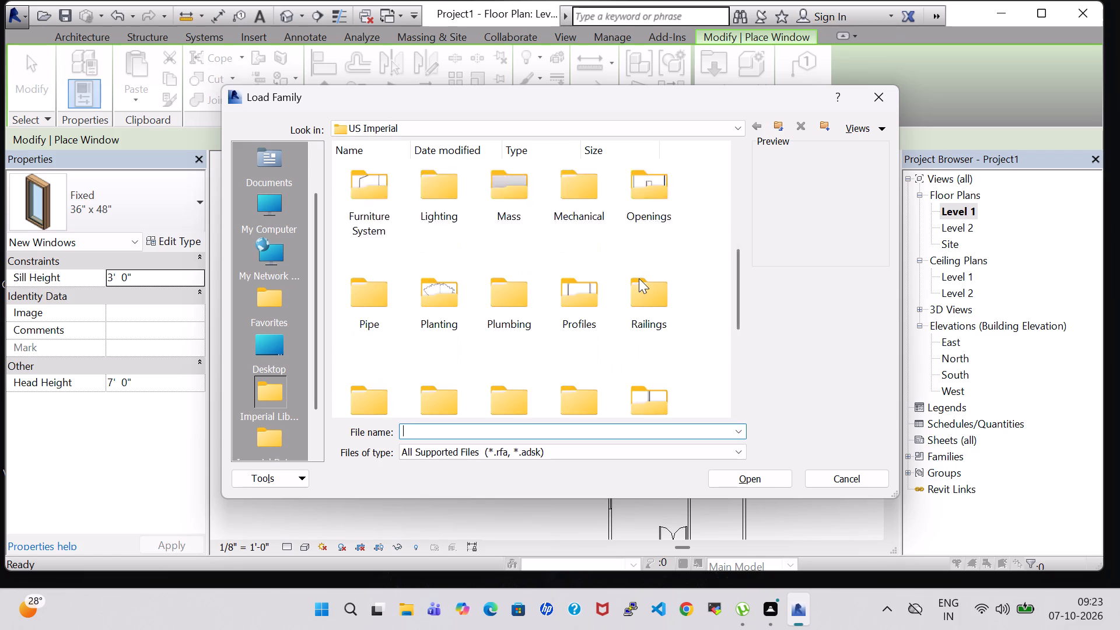
pyautogui.scroll(-1, 639, 278)
pyautogui.scroll(3, 639, 278)
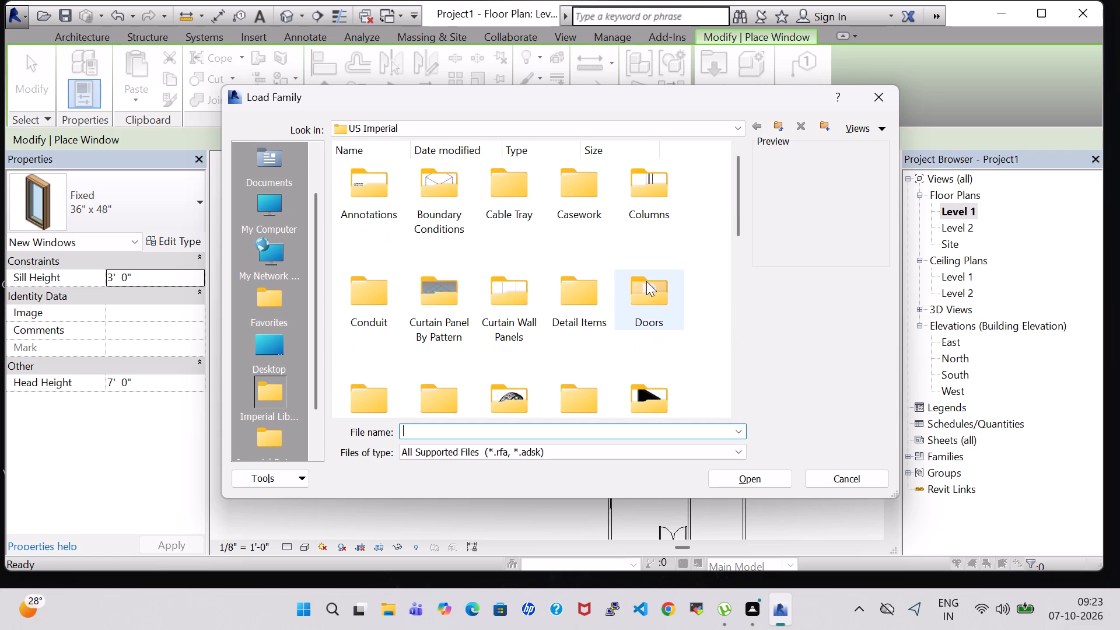
pyautogui.click(590, 288)
pyautogui.press('w')
pyautogui.doubleClick(508, 381)
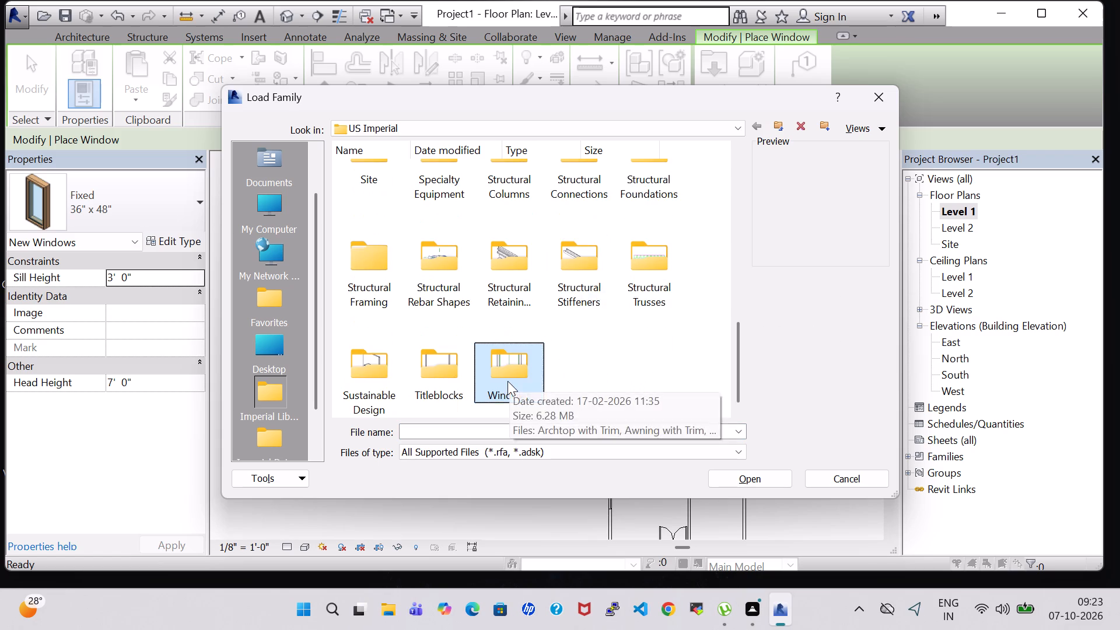
pyautogui.scroll(-2, 575, 321)
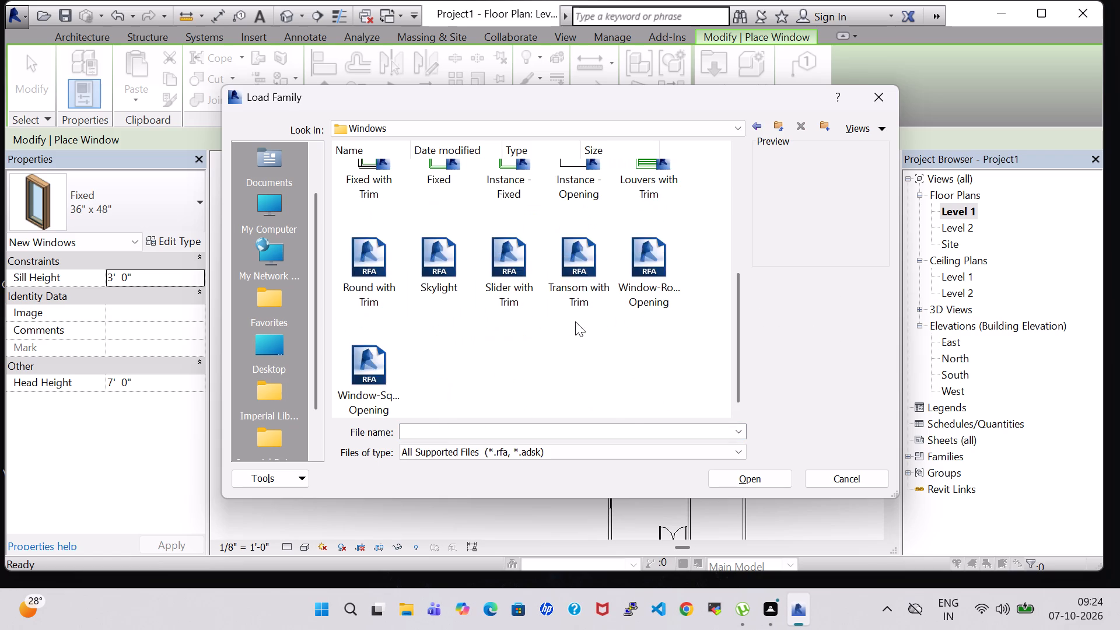
pyautogui.click(573, 270)
pyautogui.click(761, 480)
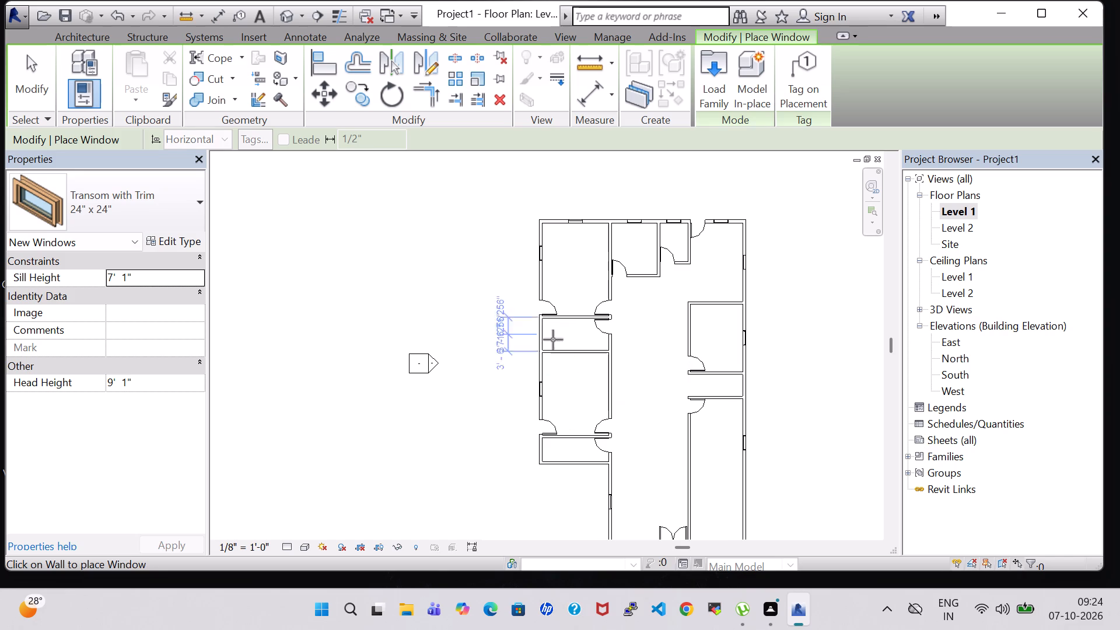
# Place Transom with Trim 24" x 24" windows mid-wall in the left outer walls of the two small left-side rooms.
pyautogui.scroll(5, 559, 342)
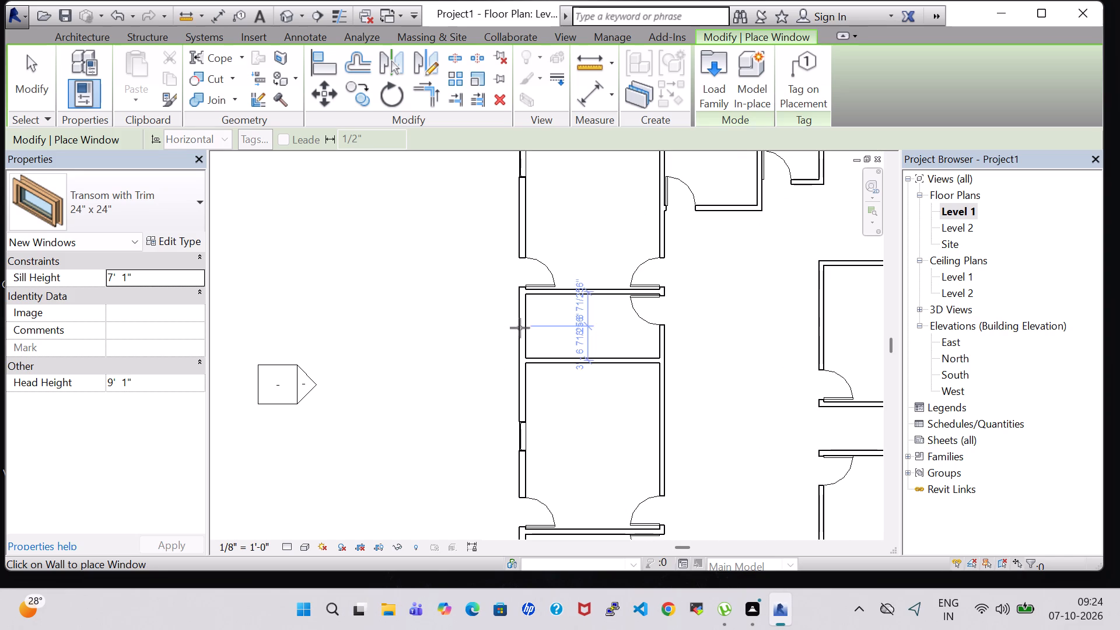
pyautogui.click(525, 330)
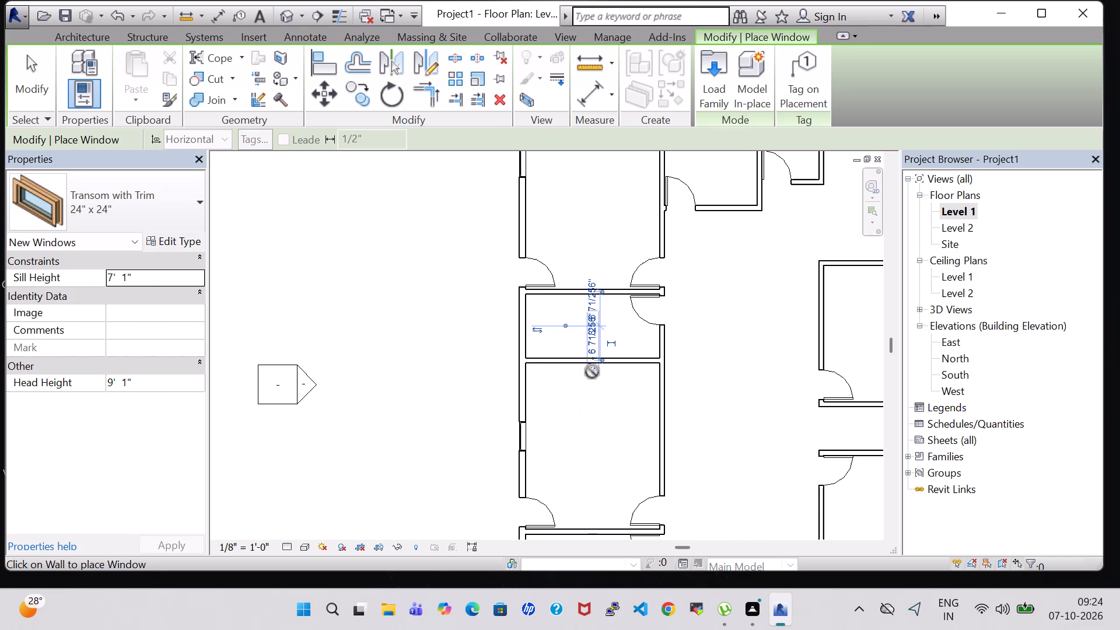
pyautogui.scroll(-5, 600, 376)
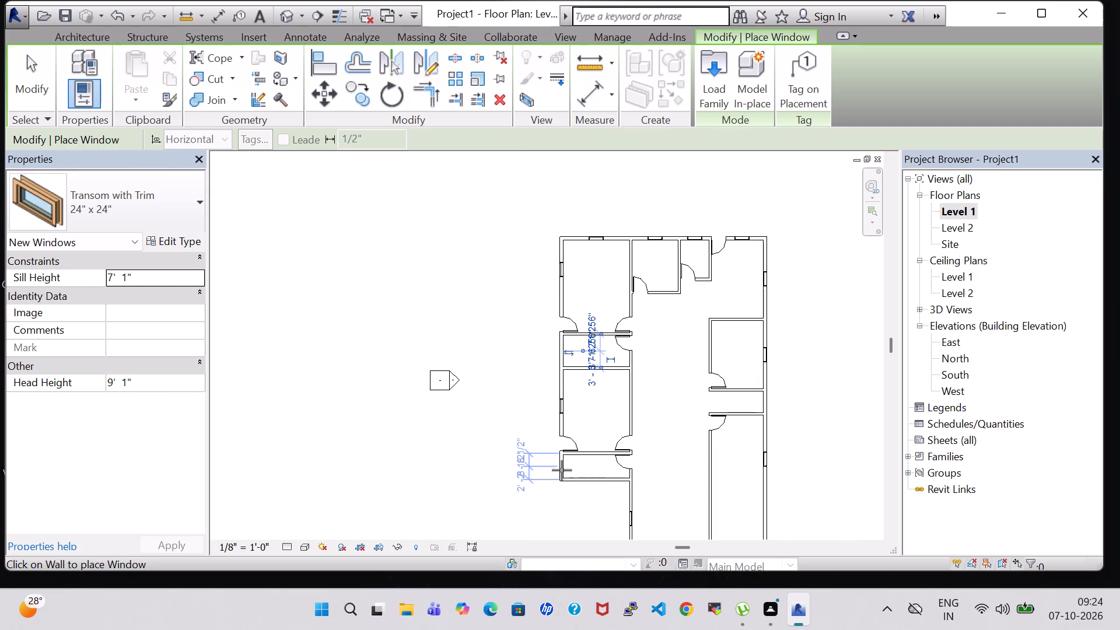
pyautogui.scroll(7, 560, 467)
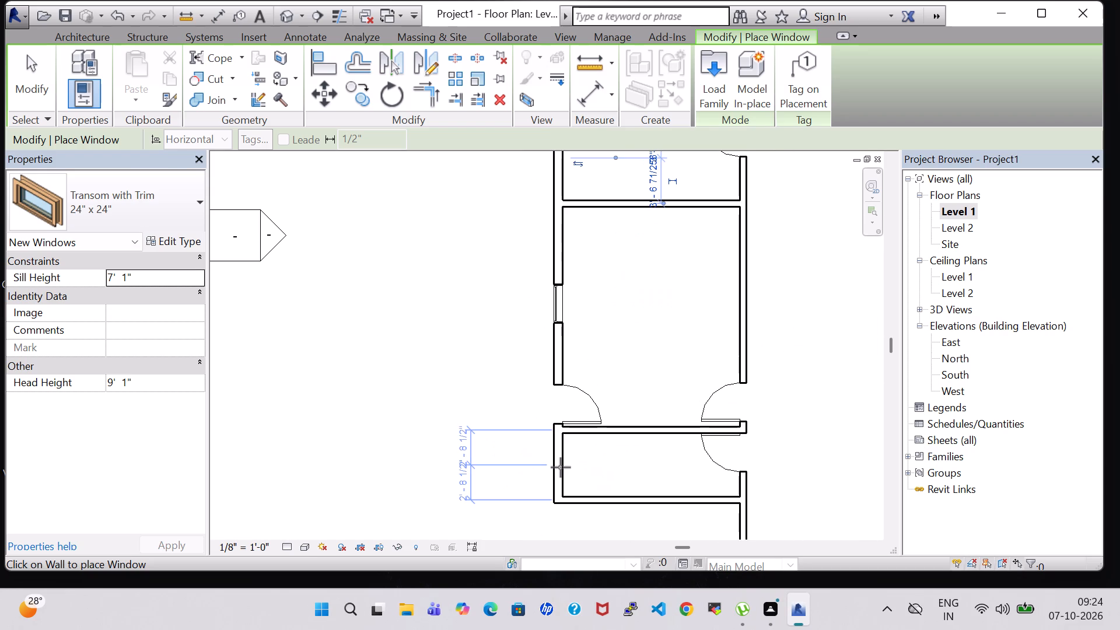
pyautogui.click(561, 467)
pyautogui.press('Escape')
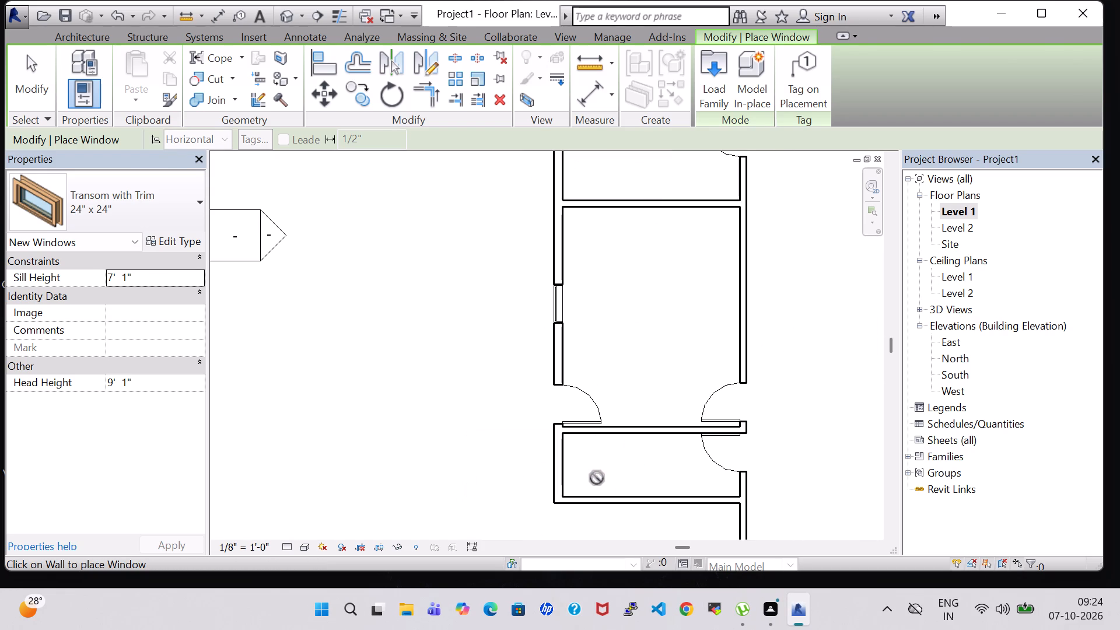
pyautogui.press('Escape')
# Examine the windows and doors on all sides of the house from several angles in 3D.
pyautogui.click(288, 13)
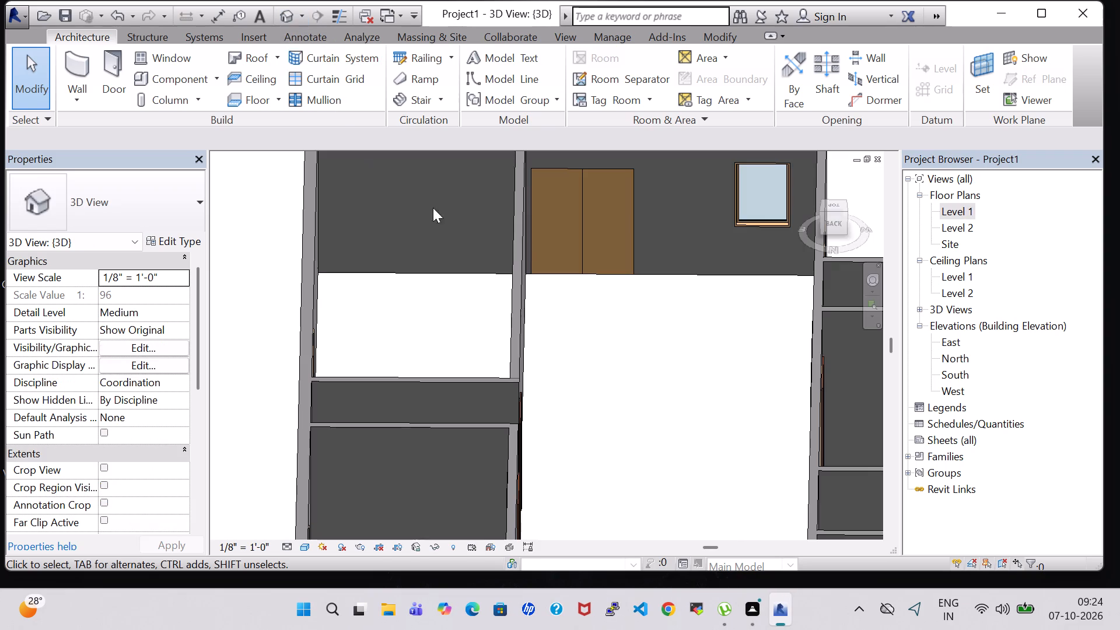
pyautogui.keyDown('shift'); pyautogui.scroll(1, 444, 341); pyautogui.keyUp('shift')
pyautogui.keyDown('shift'); pyautogui.moveTo(444, 341); pyautogui.dragTo(458, 341, button='middle'); pyautogui.keyUp('shift')
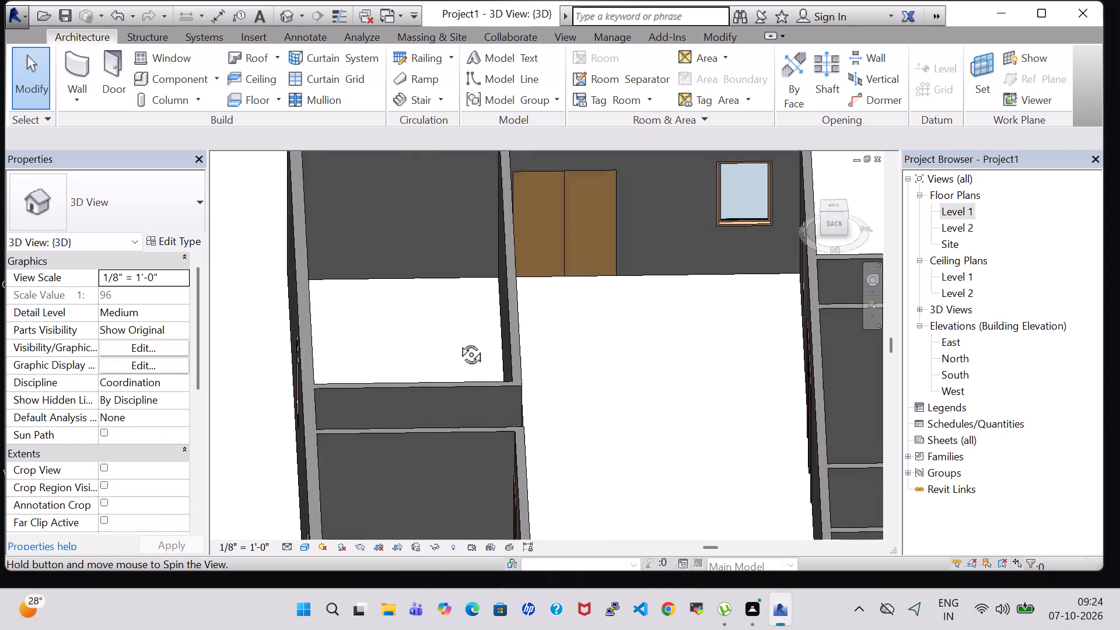
pyautogui.keyDown('shift'); pyautogui.moveTo(458, 341); pyautogui.dragTo(624, 306, button='middle'); pyautogui.keyUp('shift')
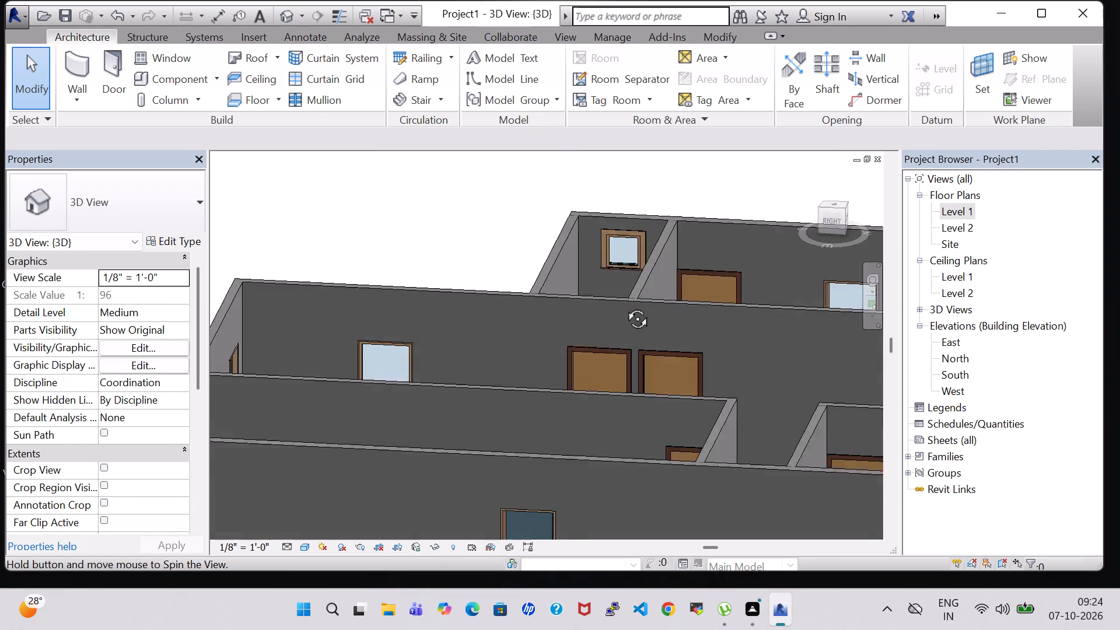
pyautogui.keyDown('shift'); pyautogui.moveTo(624, 306); pyautogui.dragTo(516, 275, button='middle'); pyautogui.keyUp('shift')
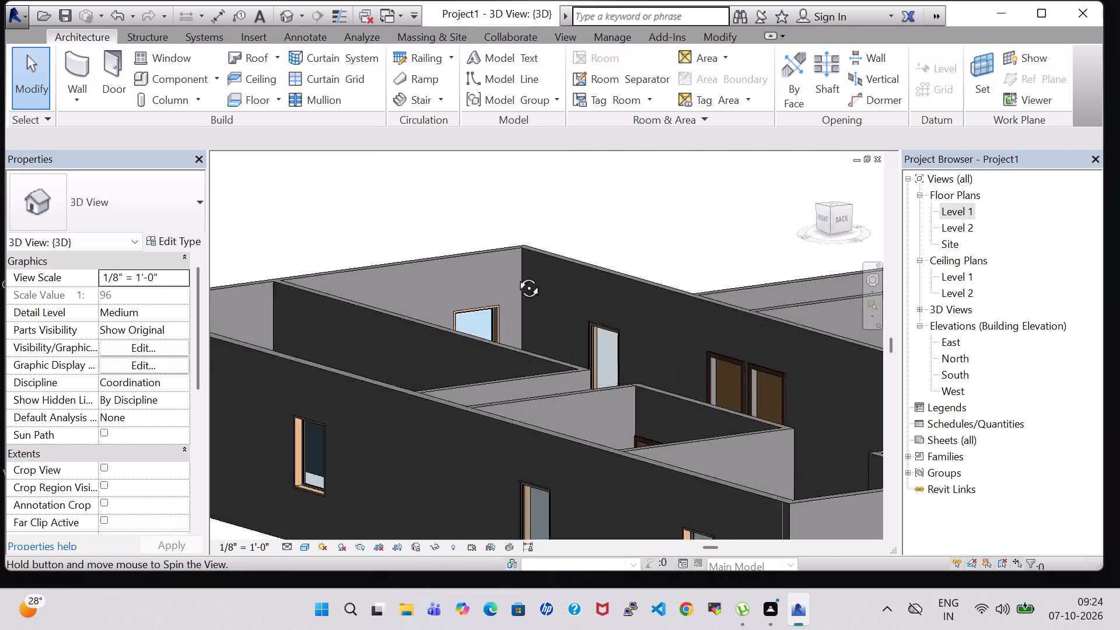
pyautogui.keyDown('shift'); pyautogui.moveTo(516, 275); pyautogui.dragTo(572, 217, button='middle'); pyautogui.keyUp('shift')
pyautogui.keyDown('shift'); pyautogui.scroll(1, 549, 243); pyautogui.keyUp('shift')
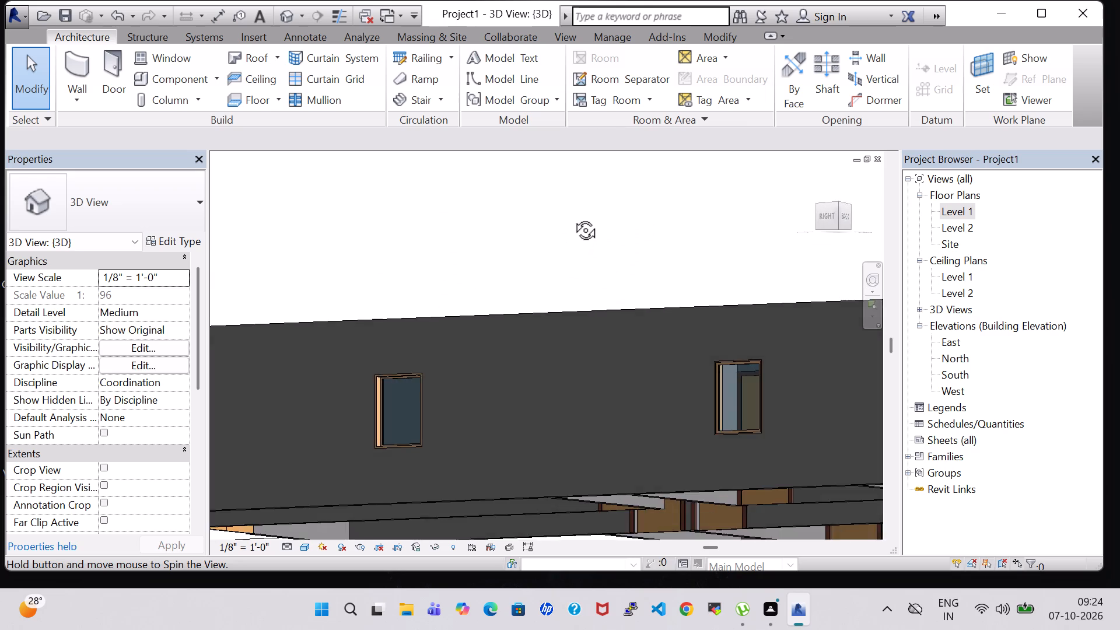
pyautogui.keyDown('shift'); pyautogui.moveTo(572, 217); pyautogui.dragTo(504, 210, button='middle'); pyautogui.keyUp('shift')
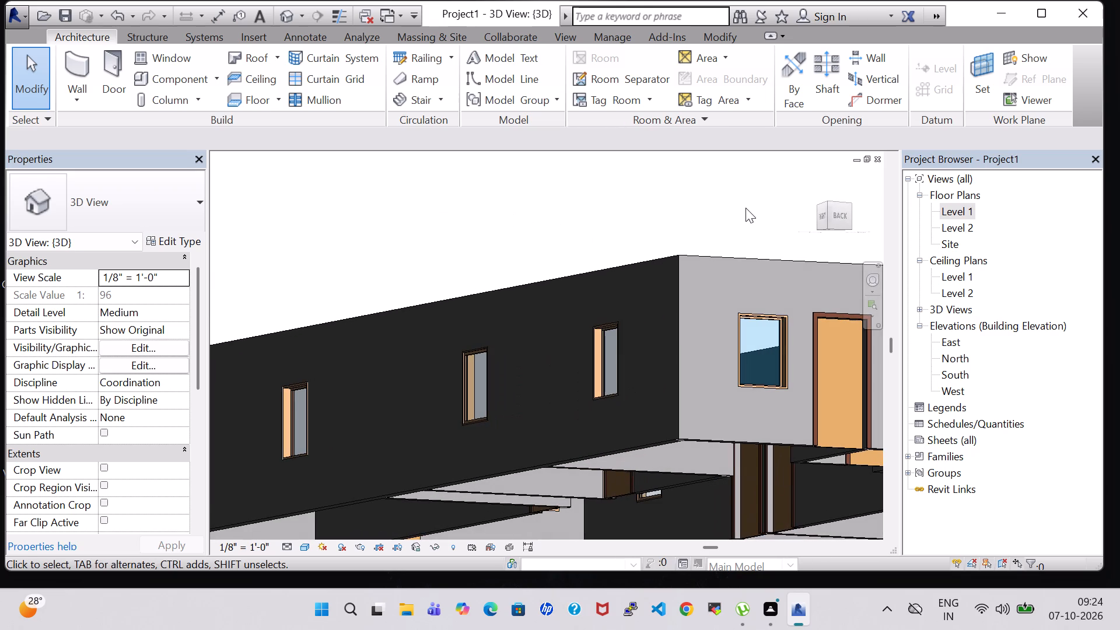
pyautogui.keyDown('shift'); pyautogui.moveTo(745, 208); pyautogui.dragTo(689, 237, button='middle'); pyautogui.keyUp('shift')
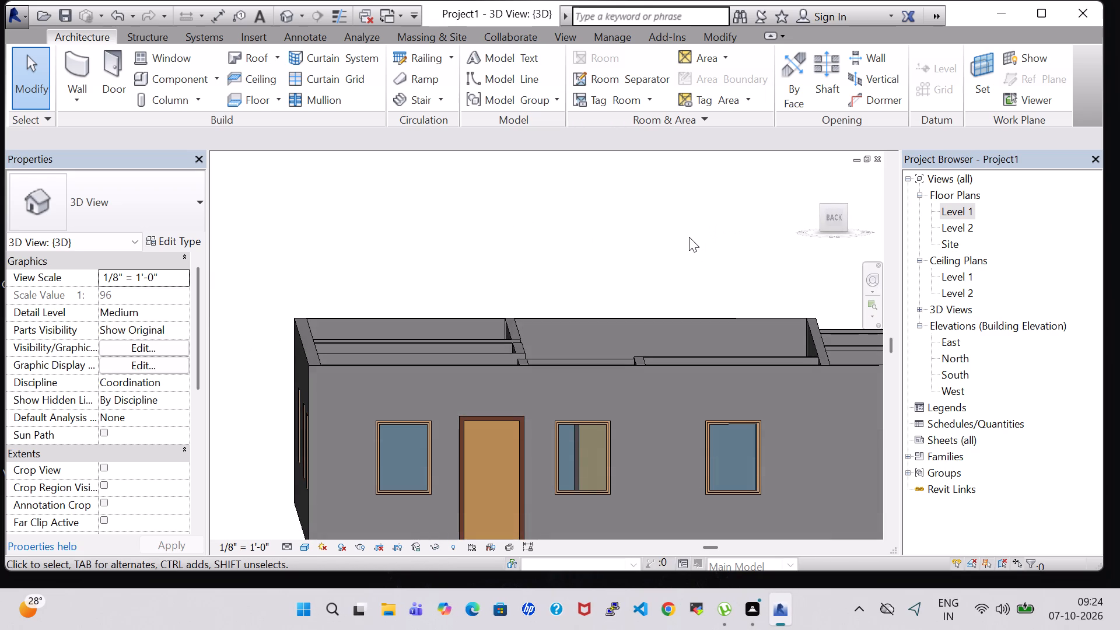
pyautogui.scroll(-4, 576, 232)
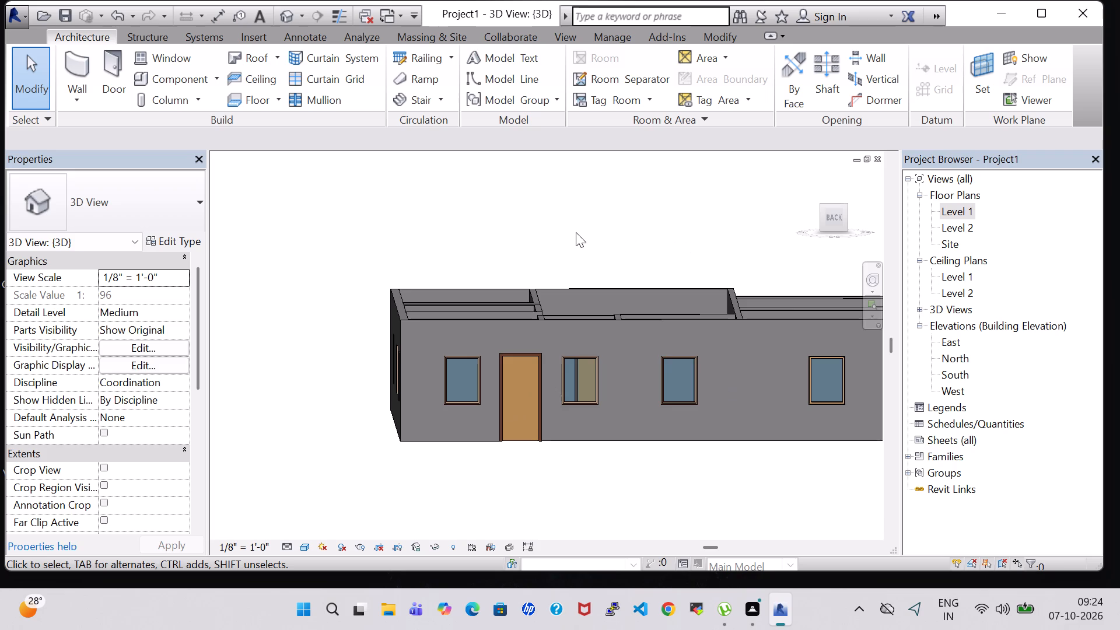
pyautogui.keyDown('shift'); pyautogui.moveTo(576, 232); pyautogui.dragTo(577, 286, button='middle'); pyautogui.keyUp('shift')
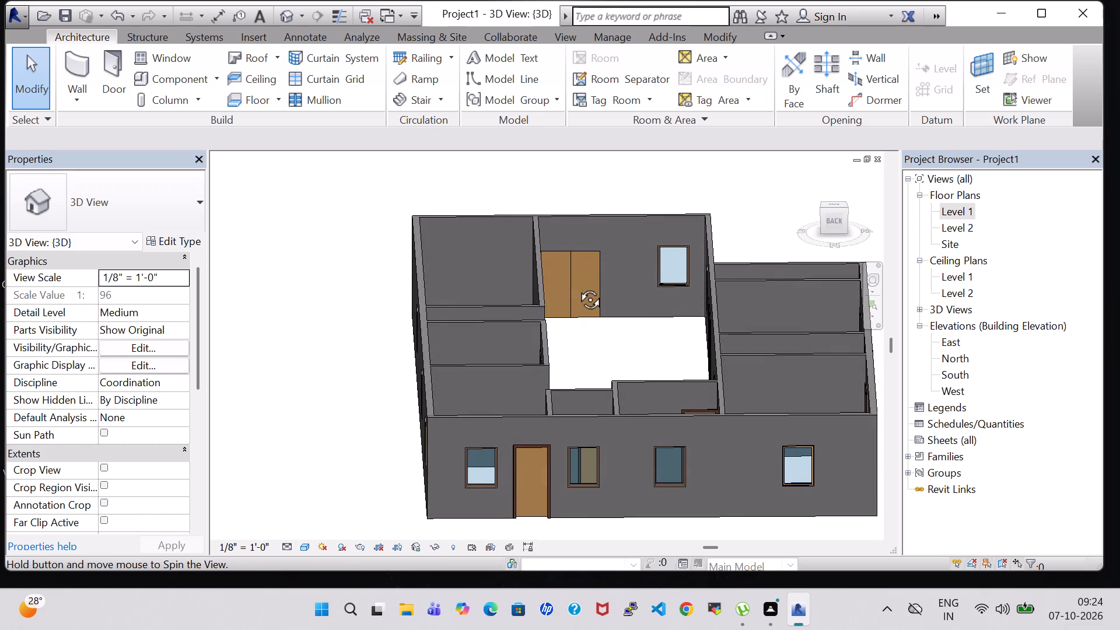
pyautogui.keyDown('shift'); pyautogui.moveTo(577, 286); pyautogui.dragTo(692, 292, button='middle'); pyautogui.keyUp('shift')
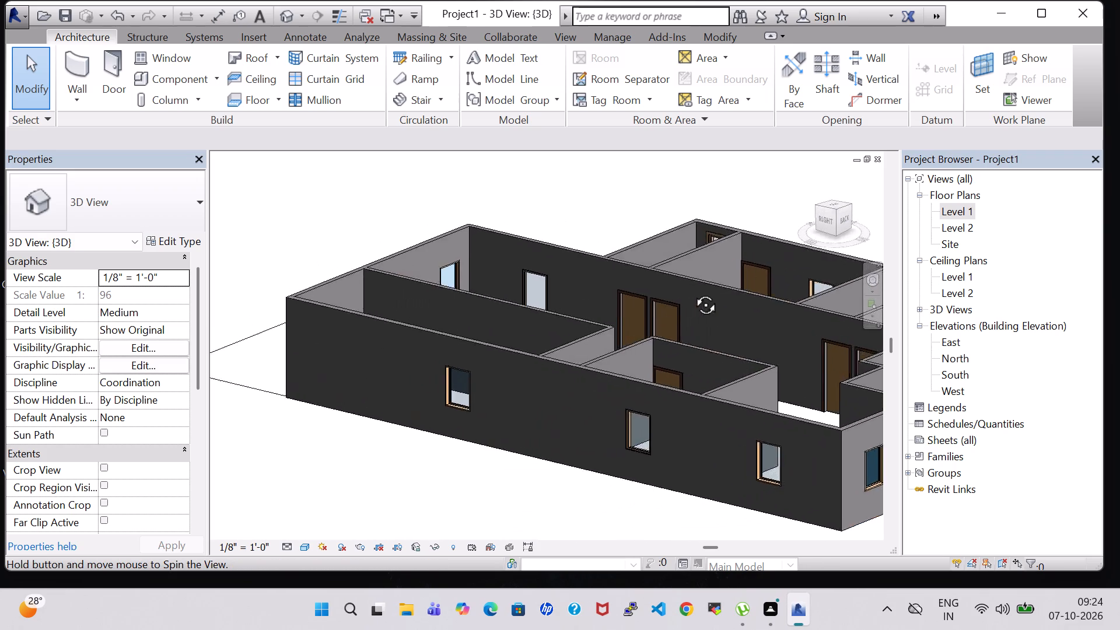
pyautogui.keyDown('shift'); pyautogui.moveTo(692, 292); pyautogui.dragTo(758, 292, button='middle'); pyautogui.keyUp('shift')
pyautogui.keyDown('shift'); pyautogui.moveTo(470, 211); pyautogui.dragTo(546, 236, button='middle'); pyautogui.keyUp('shift')
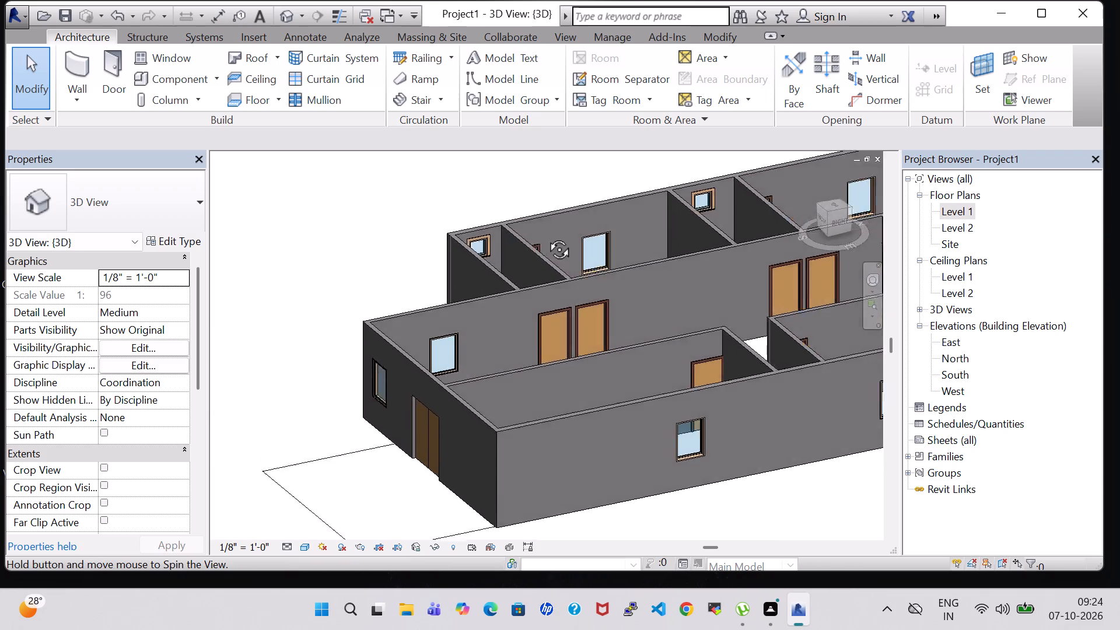
pyautogui.keyDown('shift'); pyautogui.moveTo(546, 236); pyautogui.dragTo(707, 262, button='middle'); pyautogui.keyUp('shift')
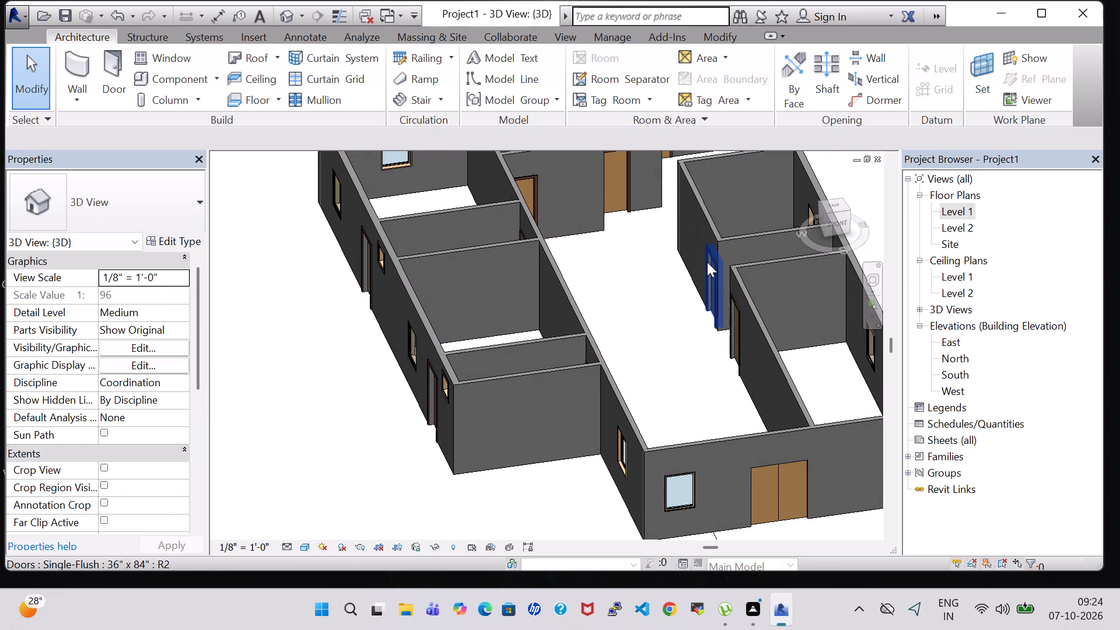
pyautogui.keyDown('shift'); pyautogui.moveTo(278, 286); pyautogui.dragTo(395, 292, button='middle'); pyautogui.keyUp('shift')
pyautogui.keyDown('shift'); pyautogui.scroll(1, 302, 286); pyautogui.keyUp('shift')
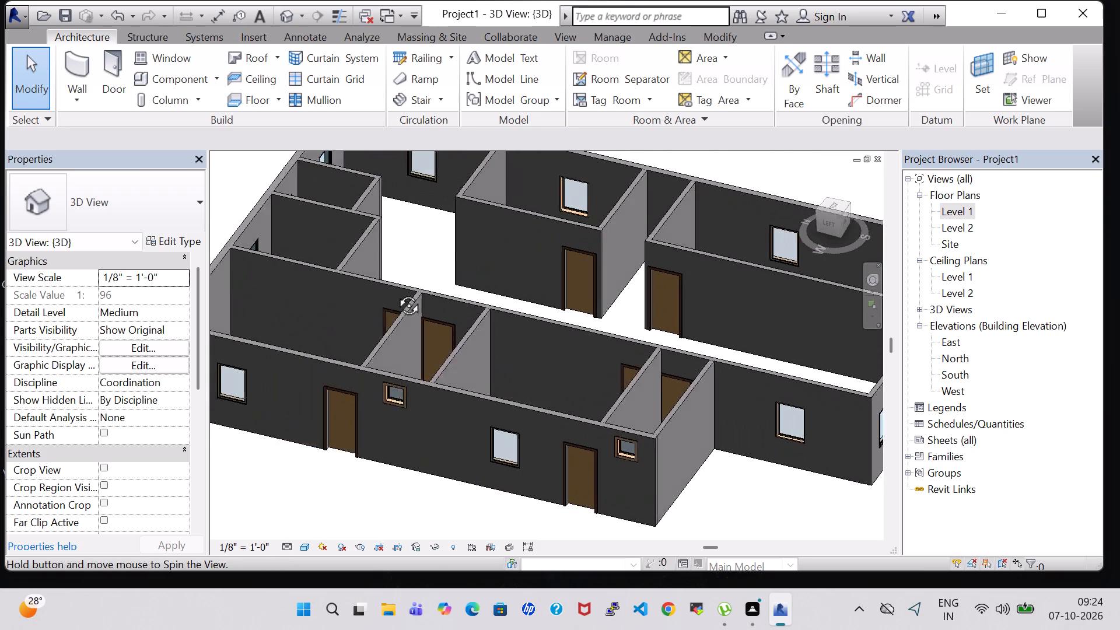
pyautogui.keyDown('shift'); pyautogui.moveTo(395, 292); pyautogui.dragTo(246, 234, button='middle'); pyautogui.keyUp('shift')
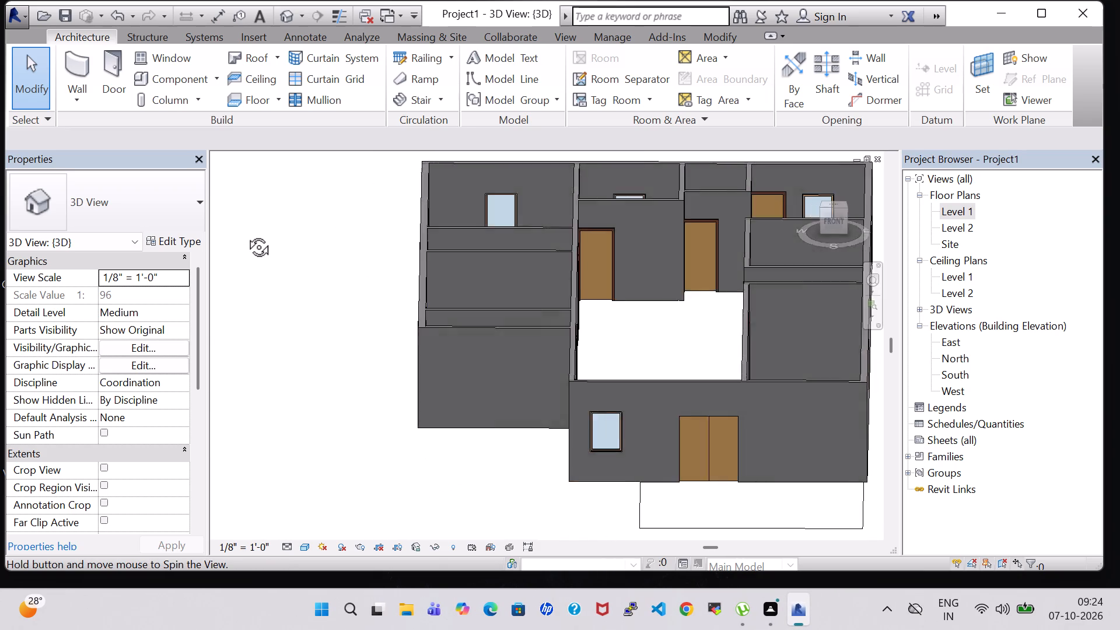
pyautogui.keyDown('shift'); pyautogui.moveTo(246, 234); pyautogui.dragTo(250, 208, button='middle'); pyautogui.keyUp('shift')
pyautogui.click(262, 333)
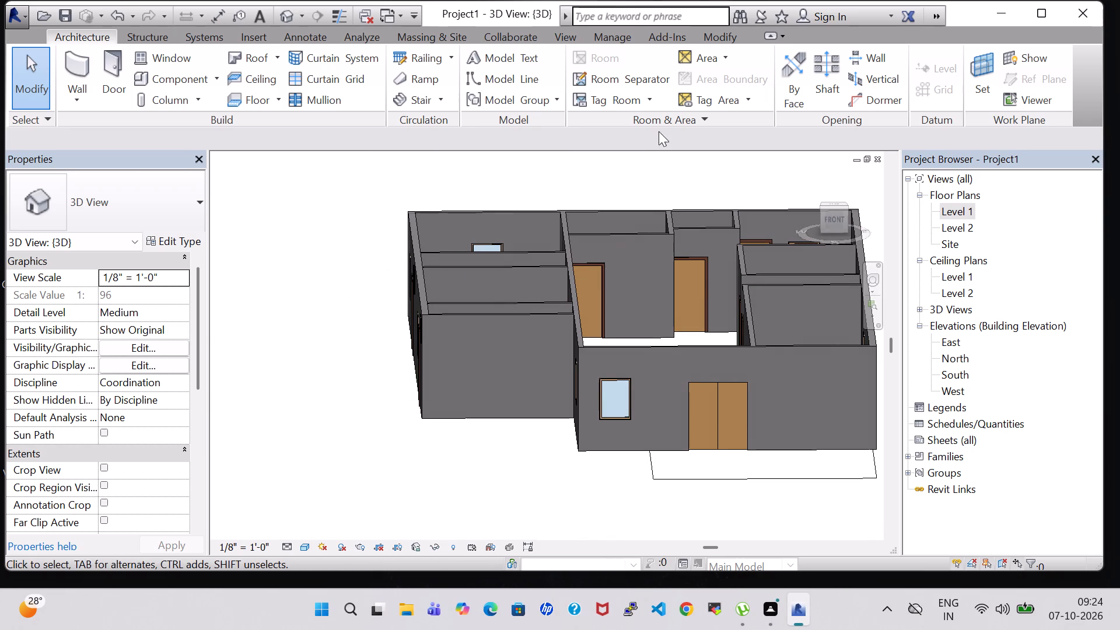
# Set the visual style of the Level 1 floor plan to Shaded.
pyautogui.doubleClick(963, 213)
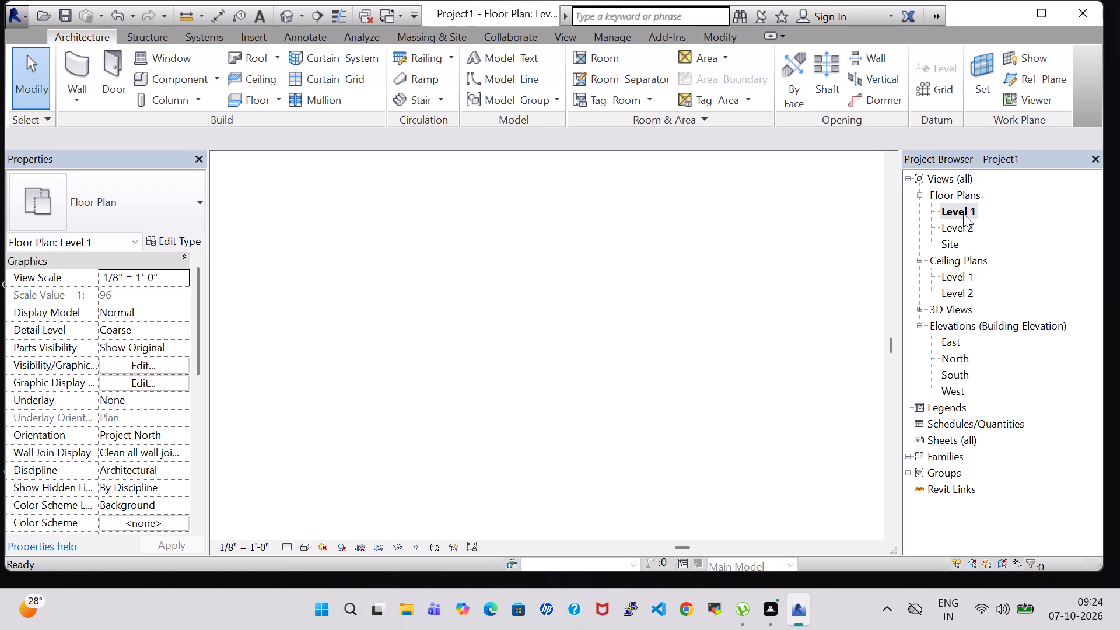
pyautogui.scroll(-5, 460, 327)
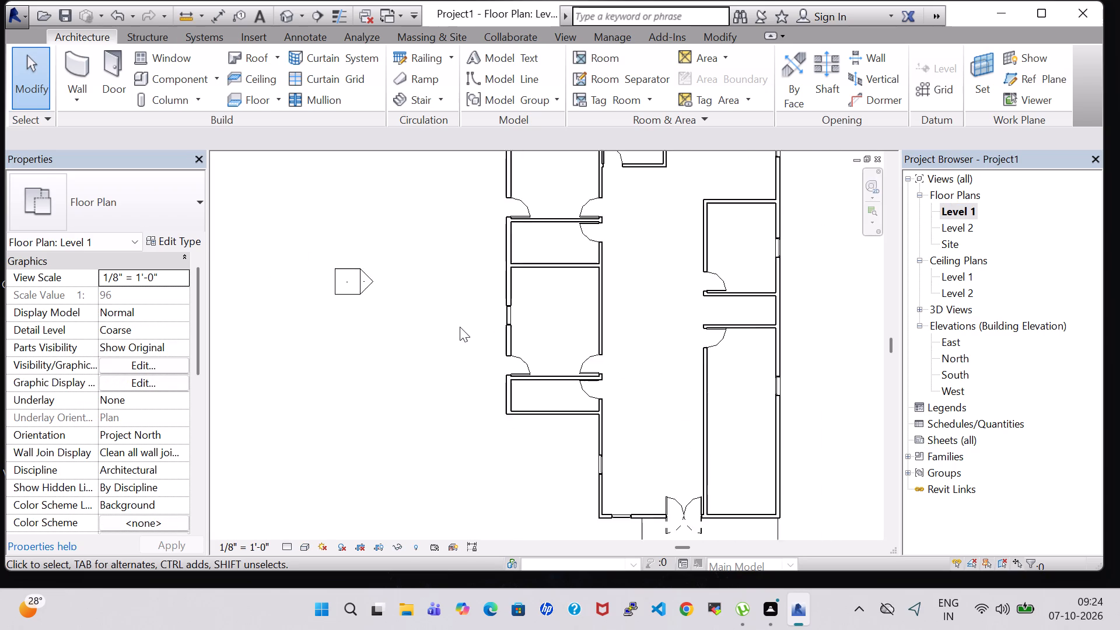
pyautogui.scroll(-2, 460, 327)
pyautogui.moveTo(863, 358); pyautogui.dragTo(769, 354, button='middle')
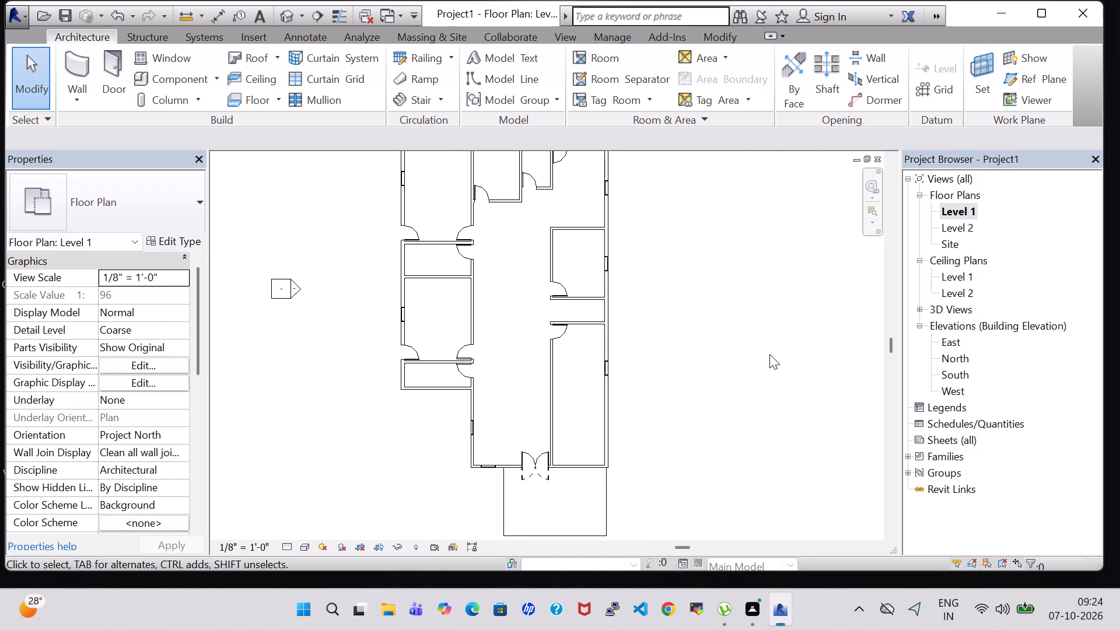
pyautogui.click(307, 547)
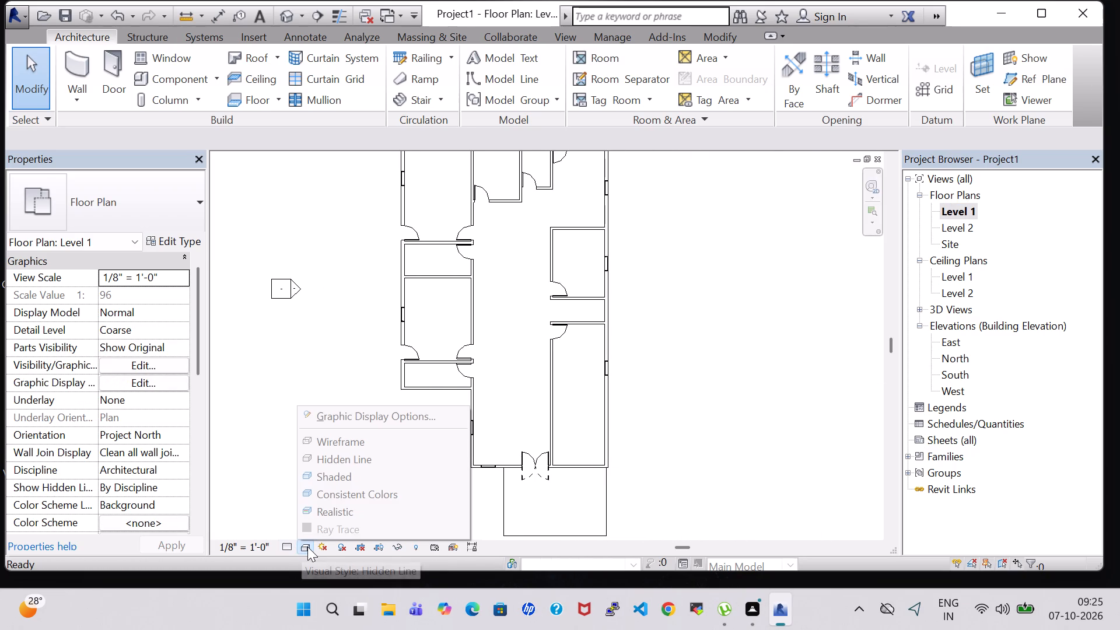
pyautogui.click(336, 471)
pyautogui.click(681, 339)
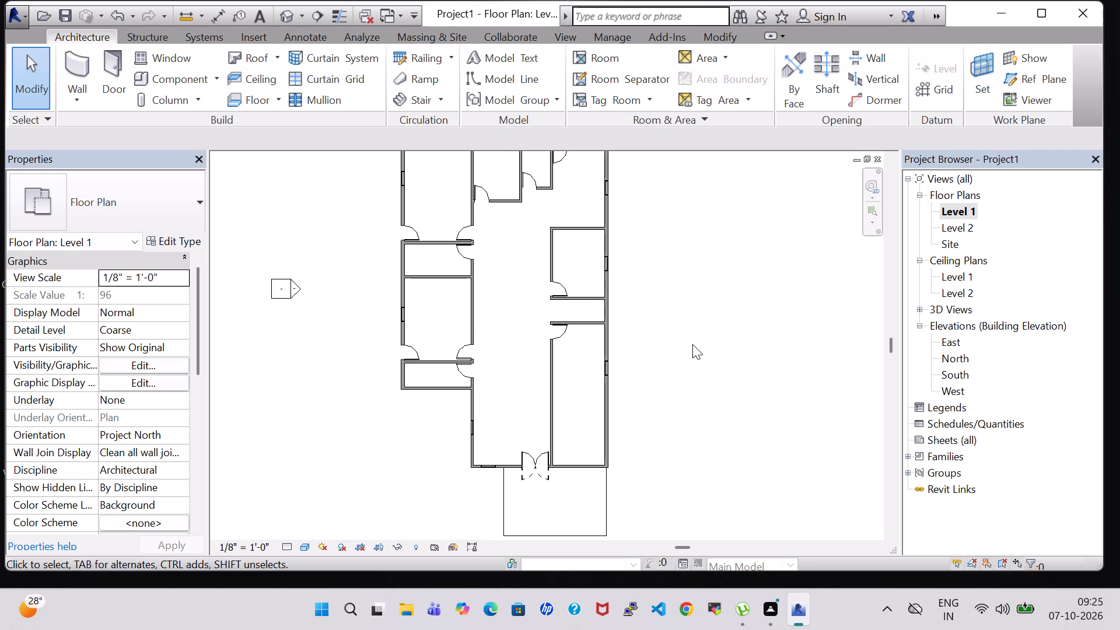
pyautogui.moveTo(654, 253); pyautogui.dragTo(682, 327, button='middle')
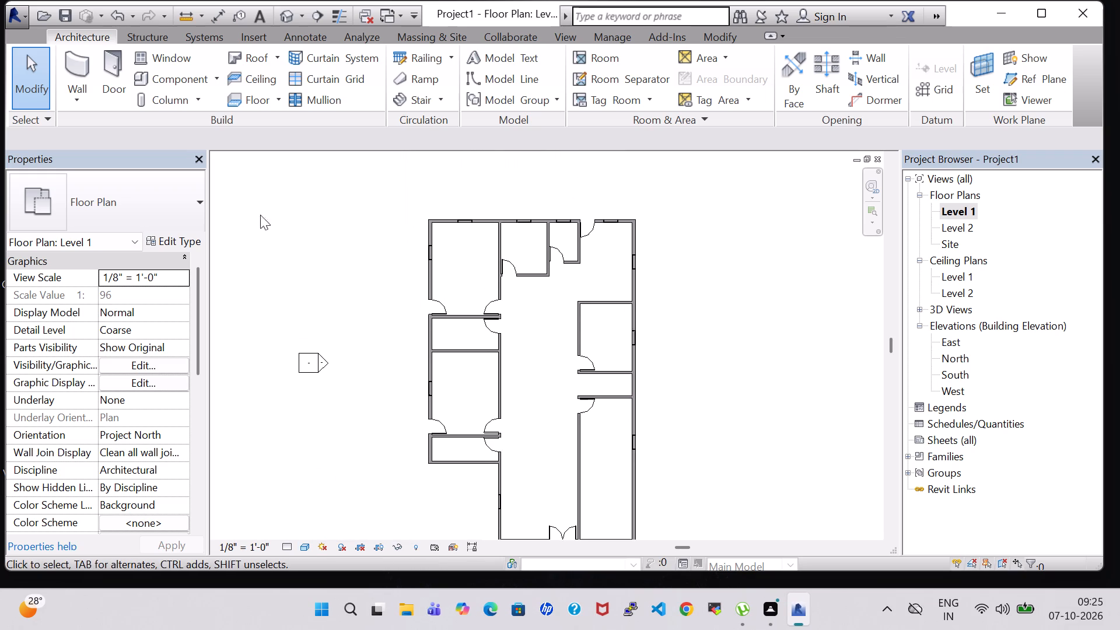
# Load the Bed-Box component family from the Beds folder inside the US Imperial Furniture library.
pyautogui.click(174, 78)
pyautogui.click(714, 60)
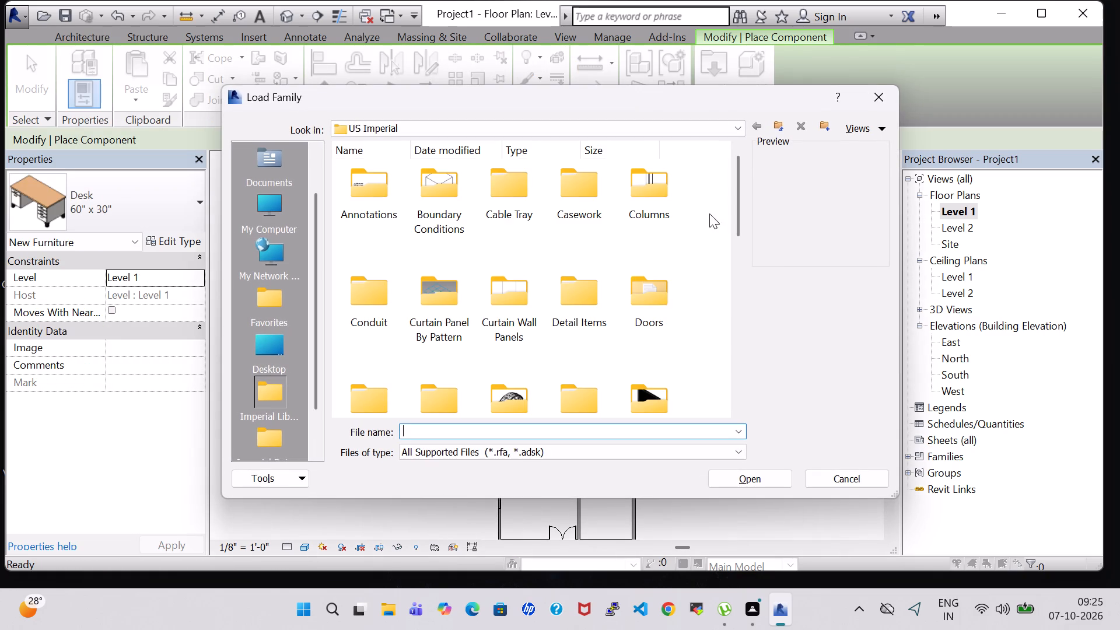
pyautogui.doubleClick(661, 405)
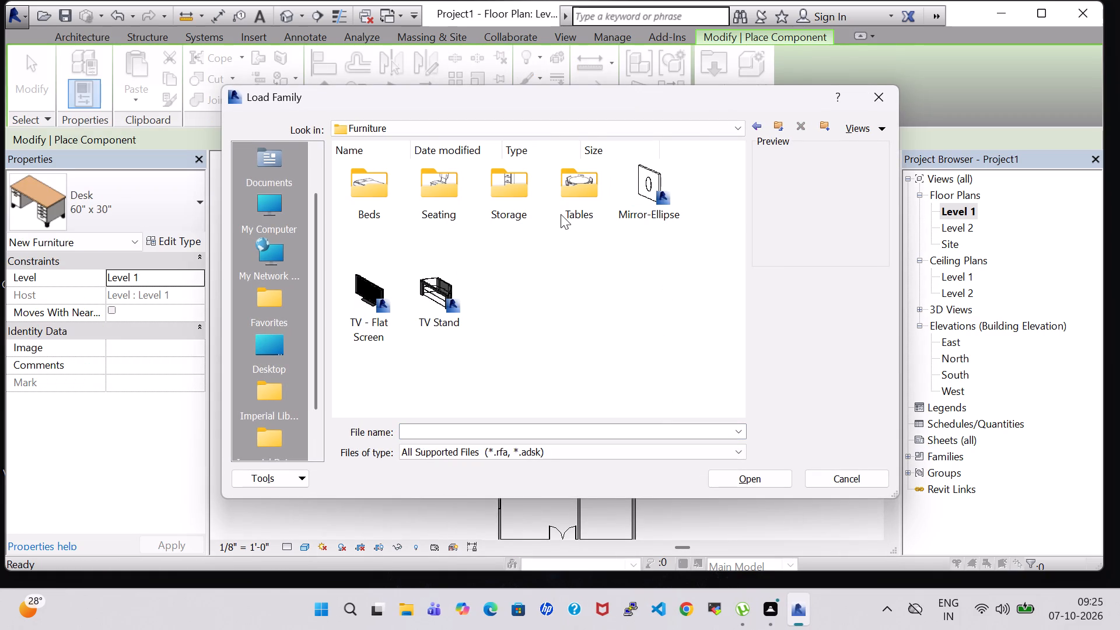
pyautogui.doubleClick(393, 188)
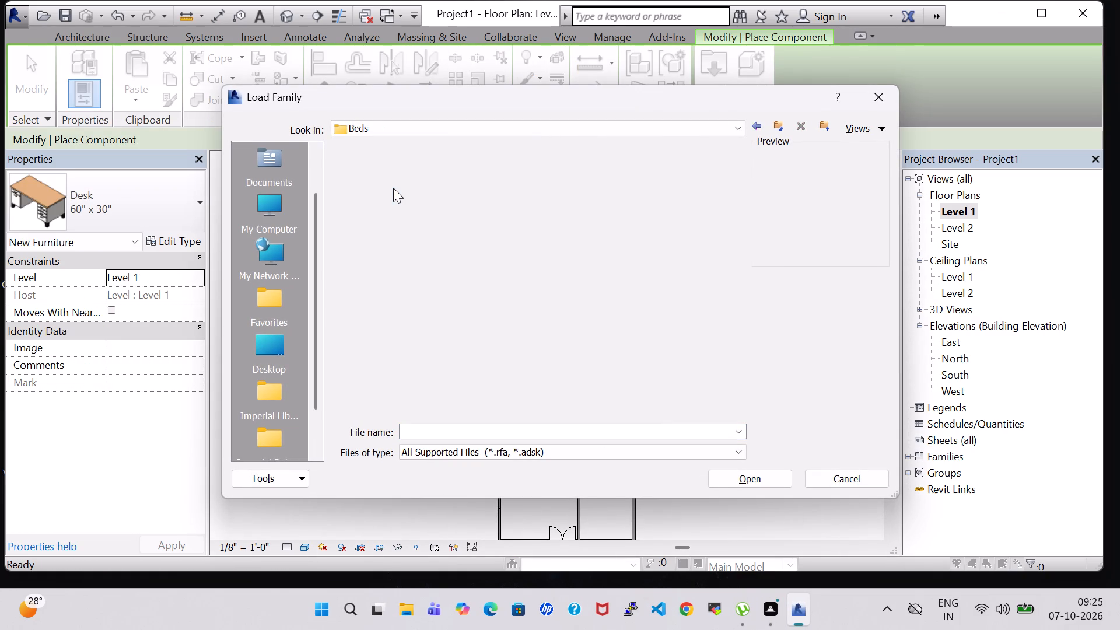
pyautogui.click(373, 187)
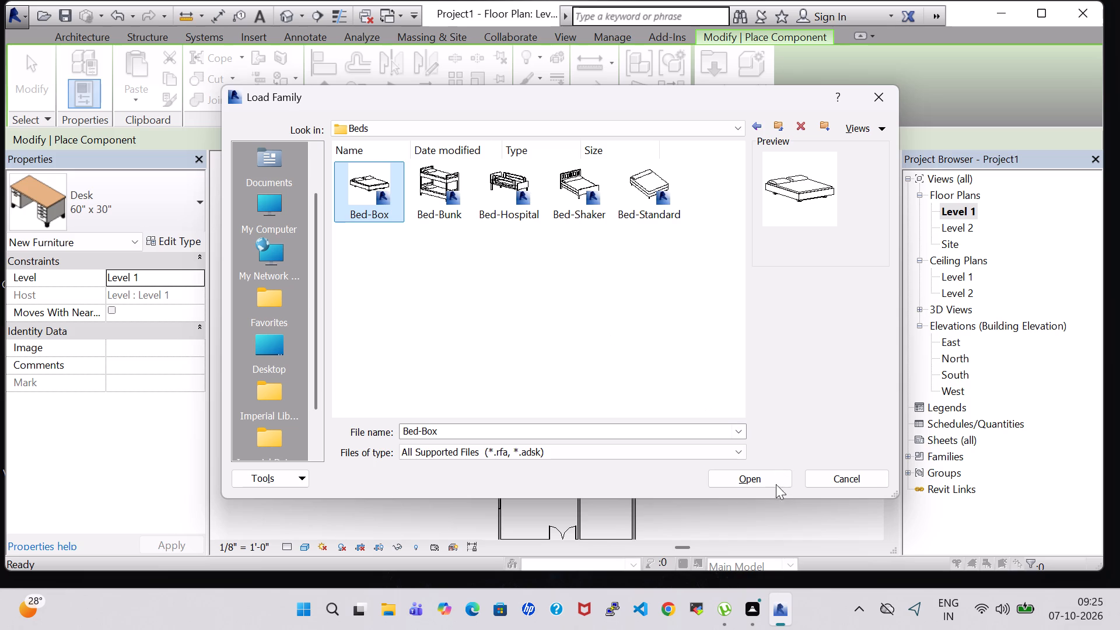
pyautogui.click(771, 475)
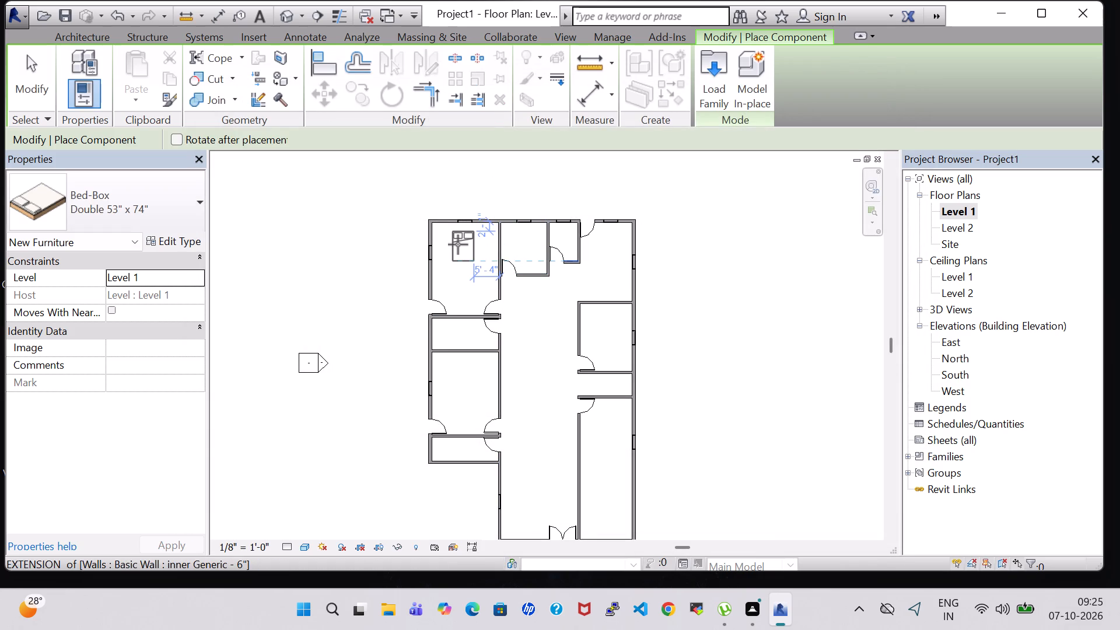
# Place Bed-Box Double 53" x 74" beds near the upper walls of the two left bedrooms and the upper-right bedroom.
pyautogui.scroll(5, 458, 244)
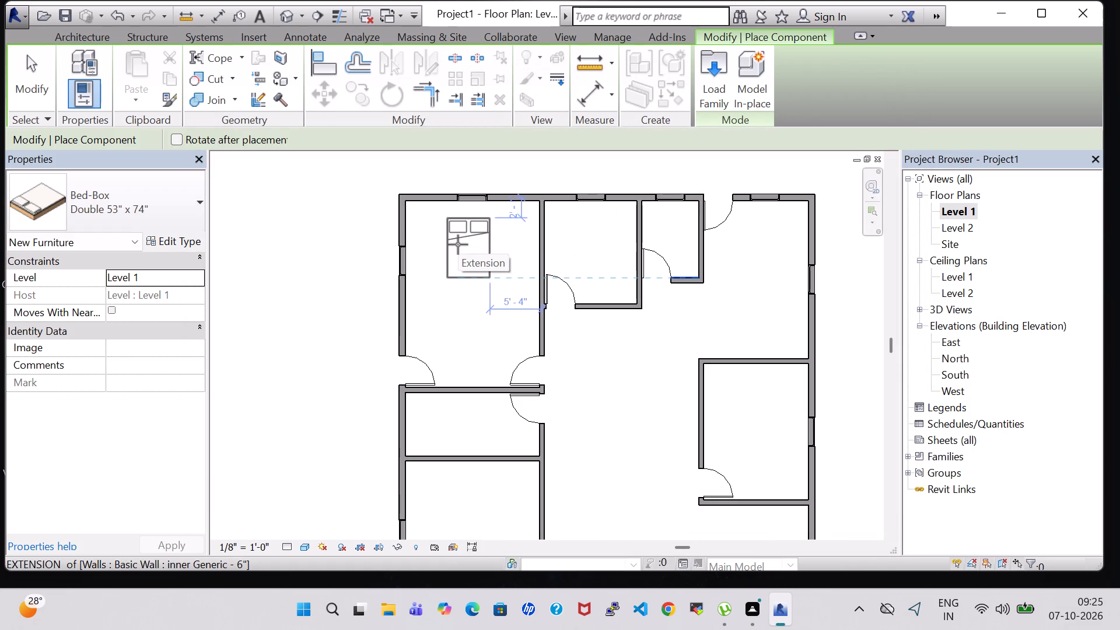
pyautogui.click(431, 232)
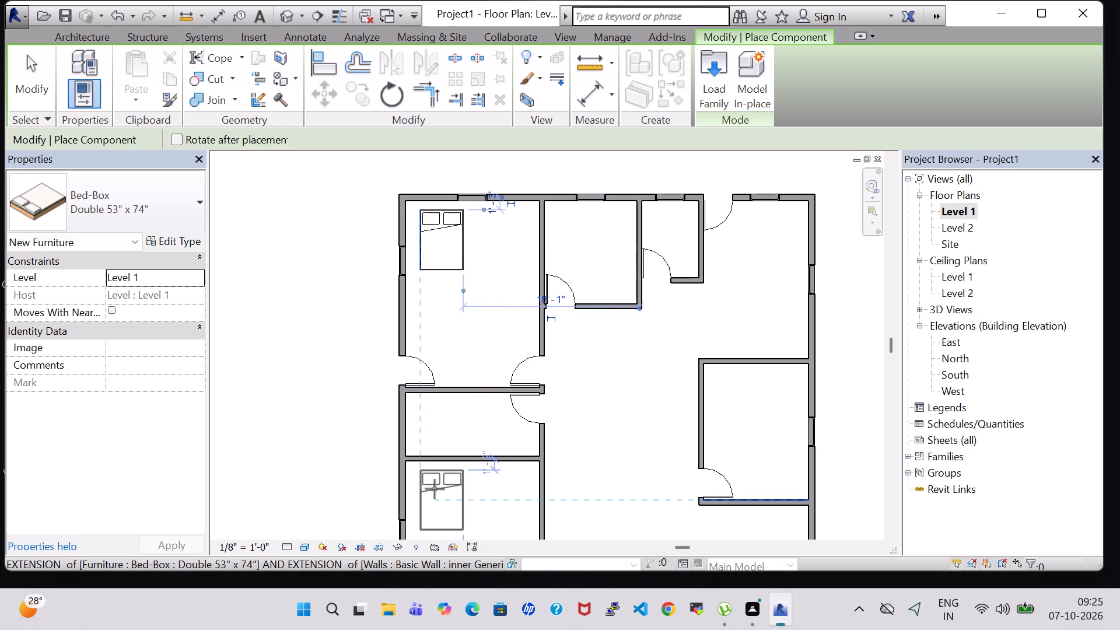
pyautogui.click(435, 489)
pyautogui.moveTo(445, 489); pyautogui.dragTo(497, 276, button='middle')
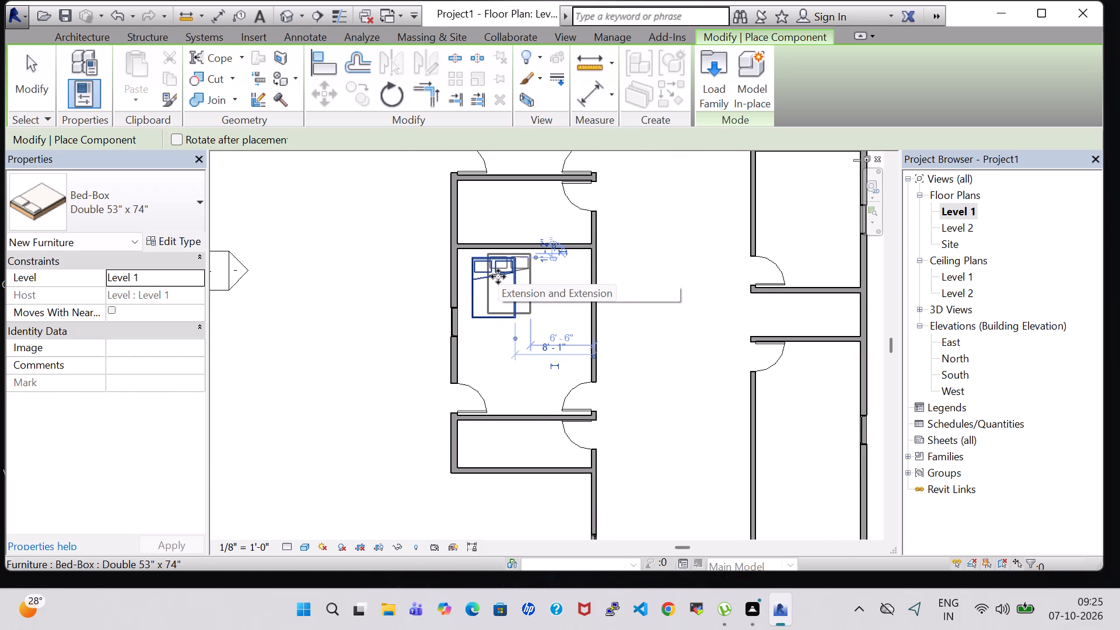
pyautogui.moveTo(752, 257); pyautogui.dragTo(564, 335, button='middle')
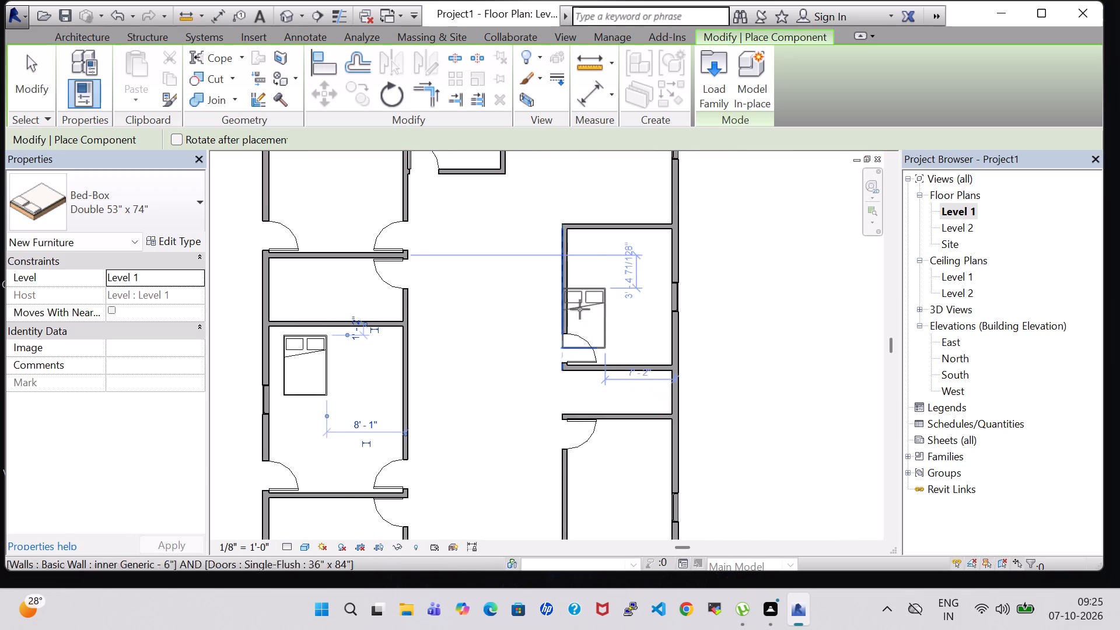
pyautogui.scroll(-3, 587, 304)
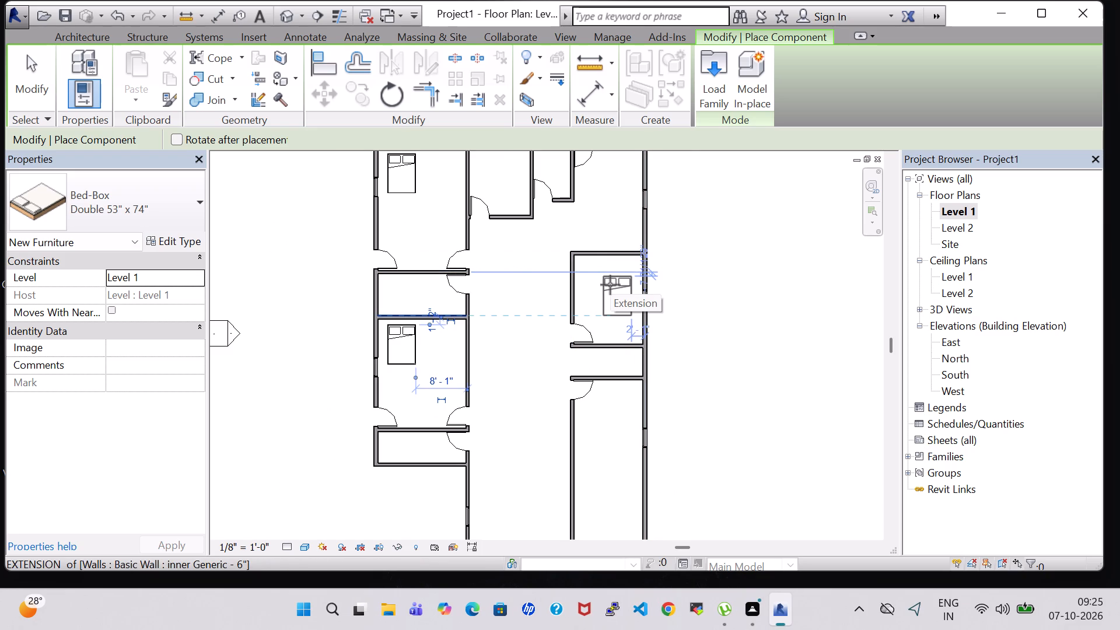
pyautogui.scroll(2, 610, 279)
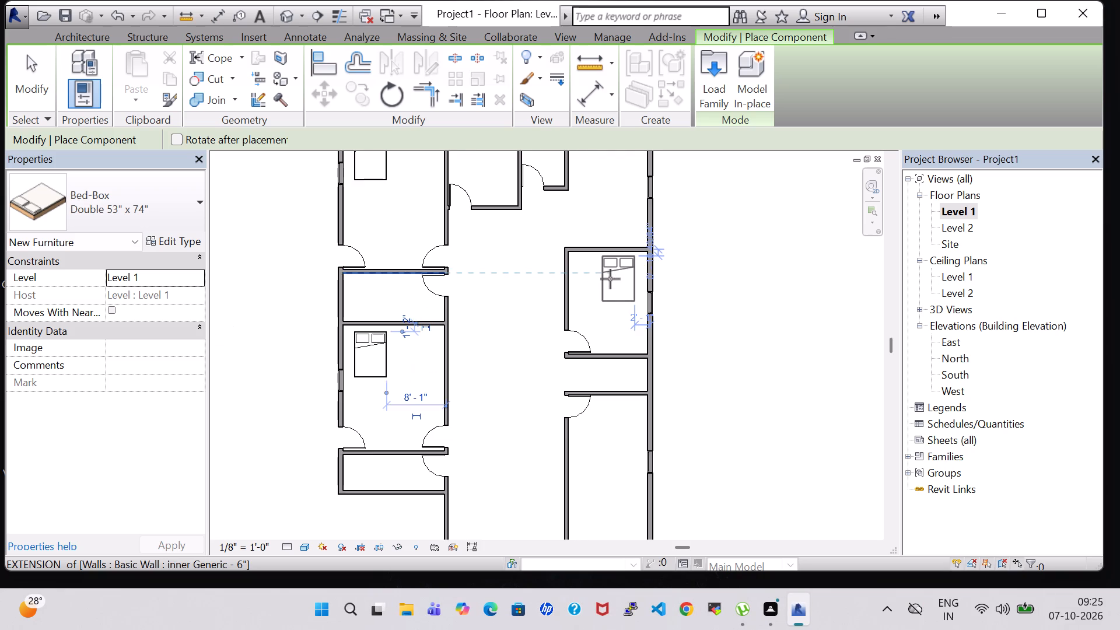
pyautogui.click(610, 279)
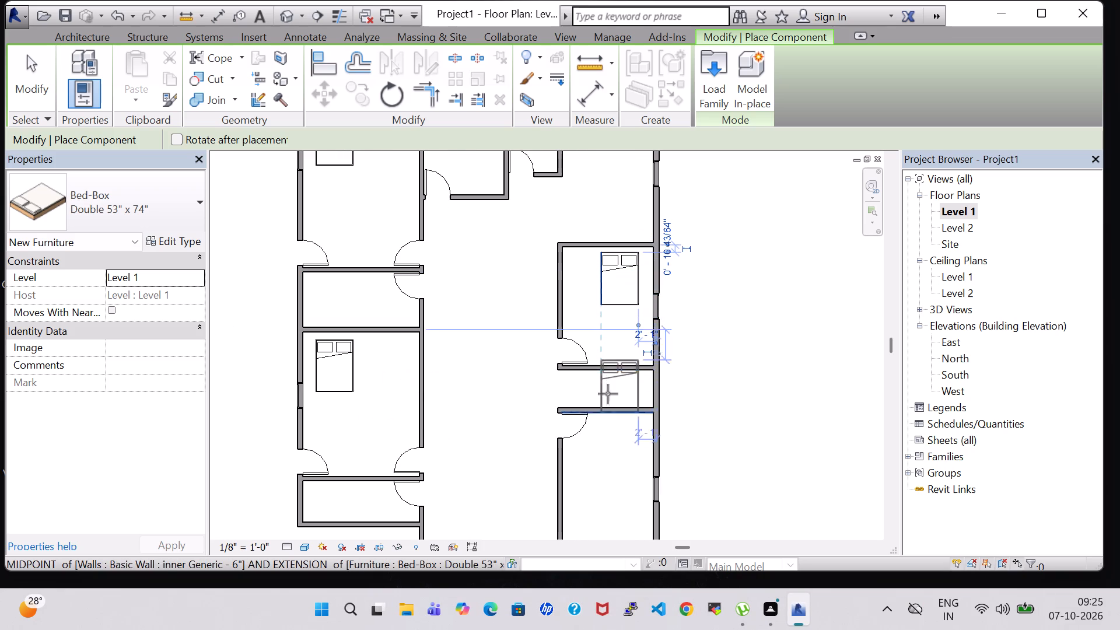
# Place a Bed-Box Double 53" x 74" rotated 180° in the long lower-right room, with its head near the bottom wall.
pyautogui.scroll(-3, 610, 461)
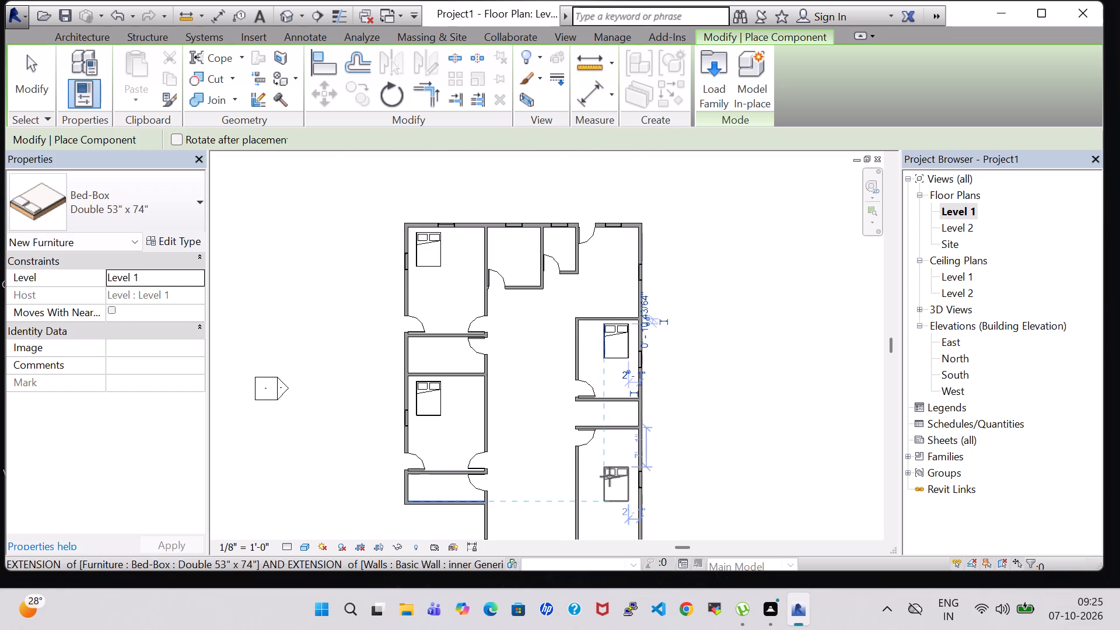
pyautogui.moveTo(610, 477); pyautogui.dragTo(625, 350, button='middle')
pyautogui.press('space')
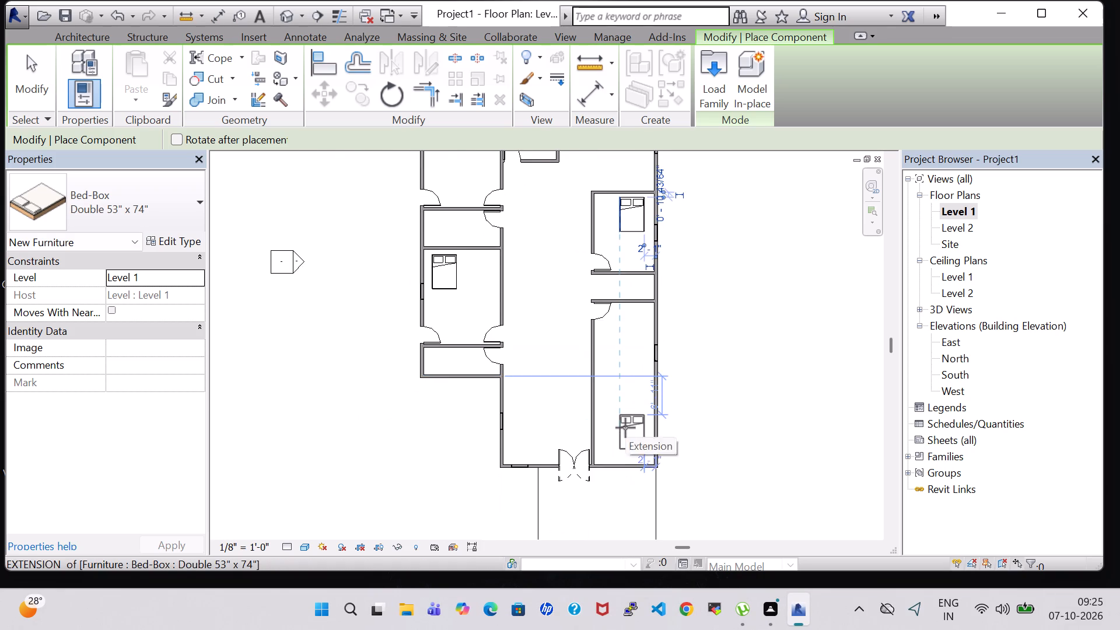
pyautogui.press('space')
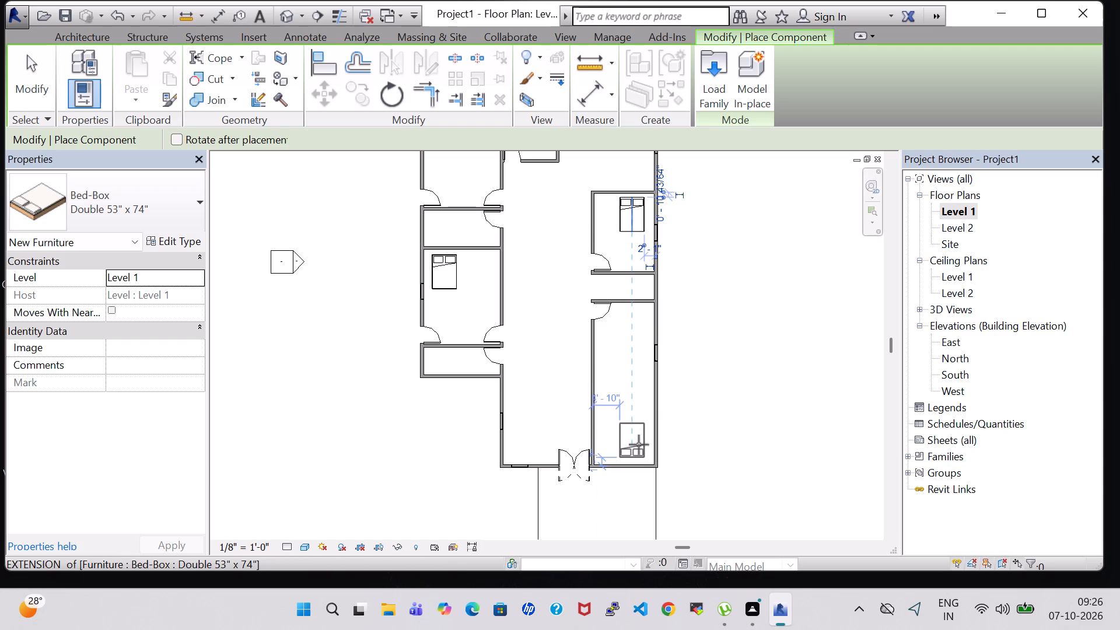
pyautogui.scroll(8, 640, 445)
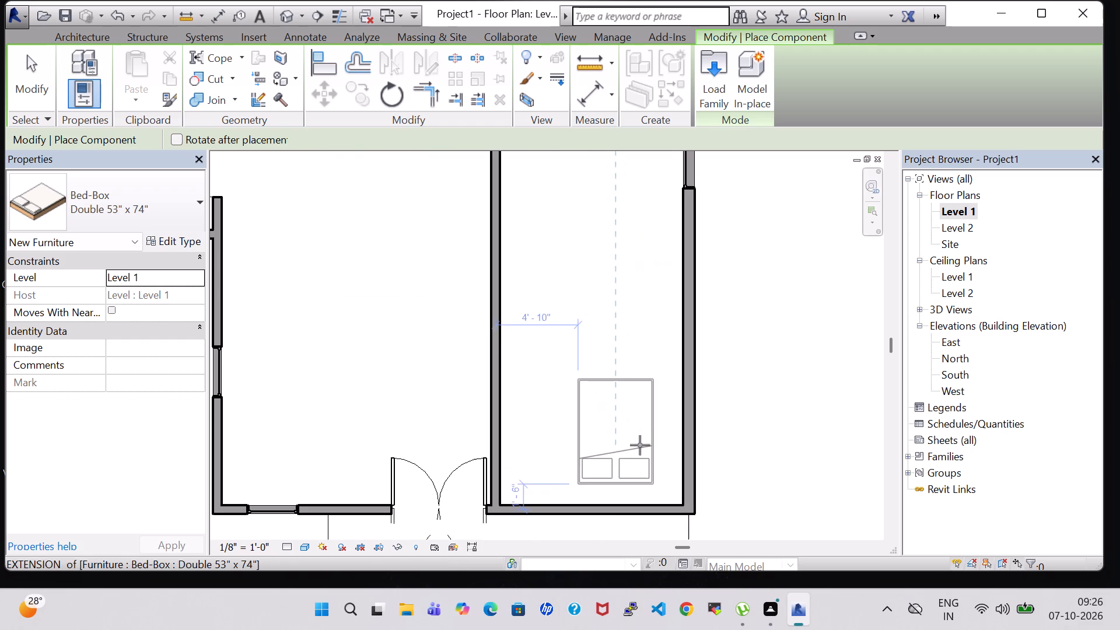
pyautogui.click(646, 456)
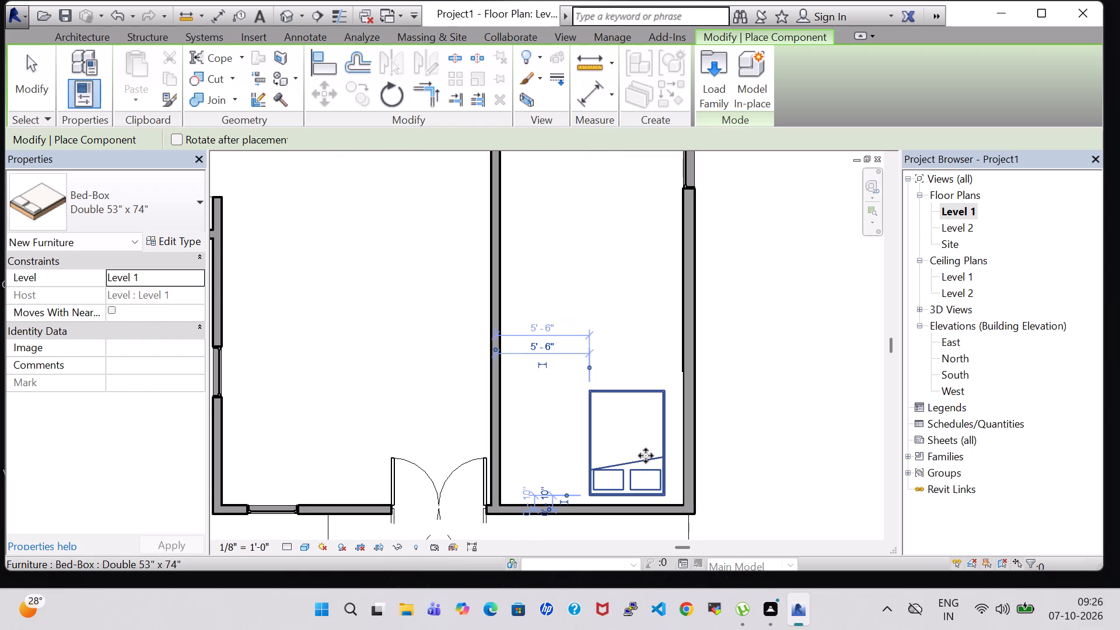
pyautogui.press('Escape')
pyautogui.press('Escape')
pyautogui.press('Escape')
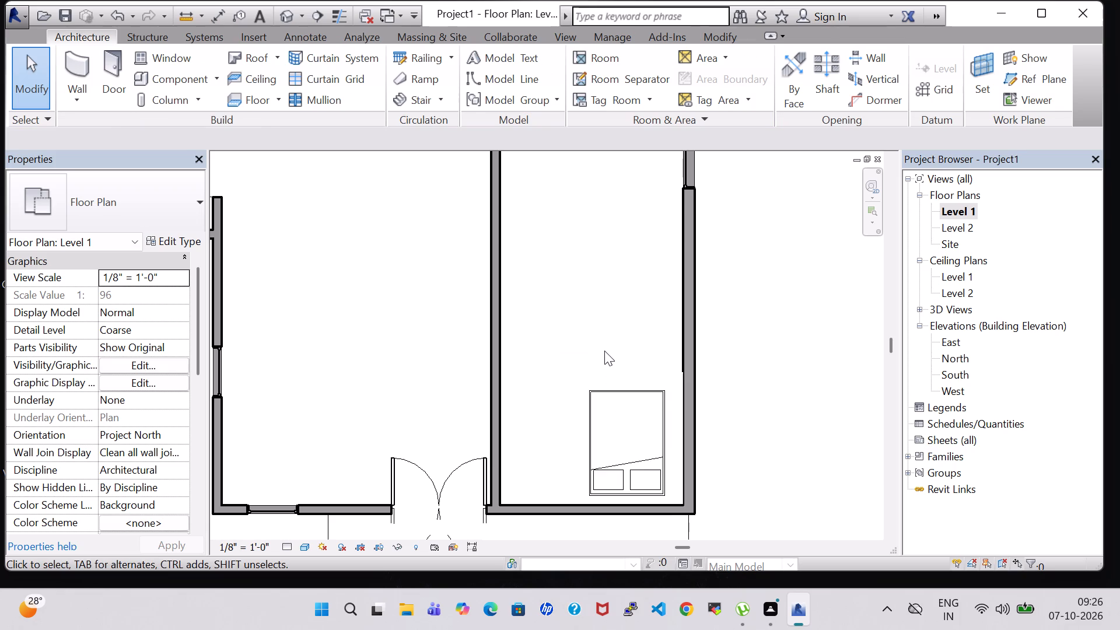
# Move the upper wall of the long lower-right room down to 6'-0" from the wall above it.
pyautogui.scroll(-5, 603, 347)
pyautogui.moveTo(596, 296); pyautogui.dragTo(598, 358, button='middle')
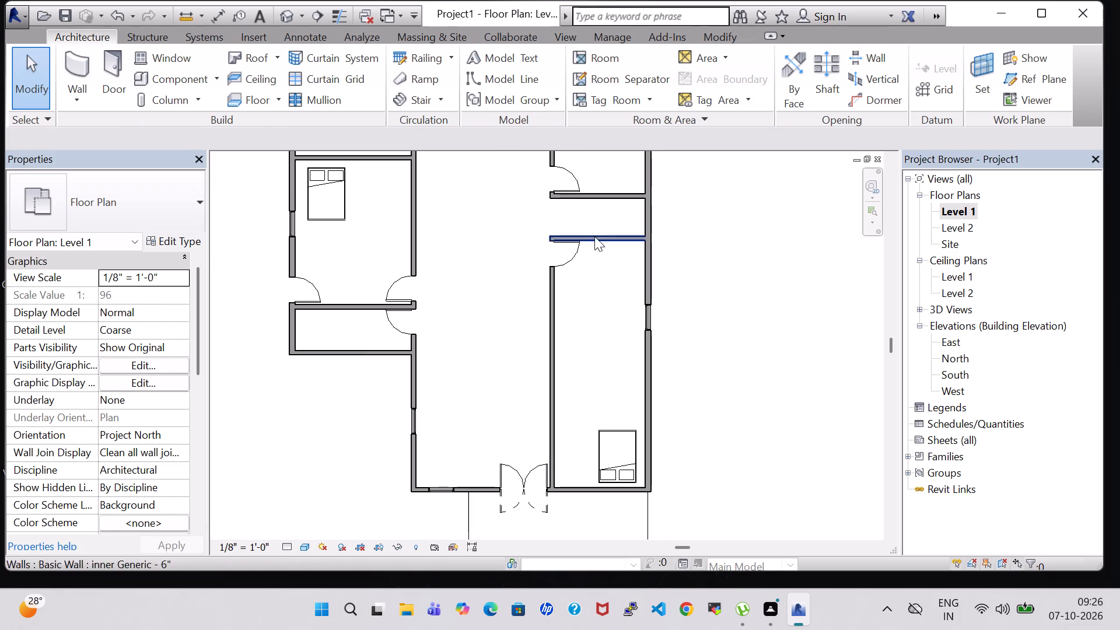
pyautogui.scroll(-2, 729, 228)
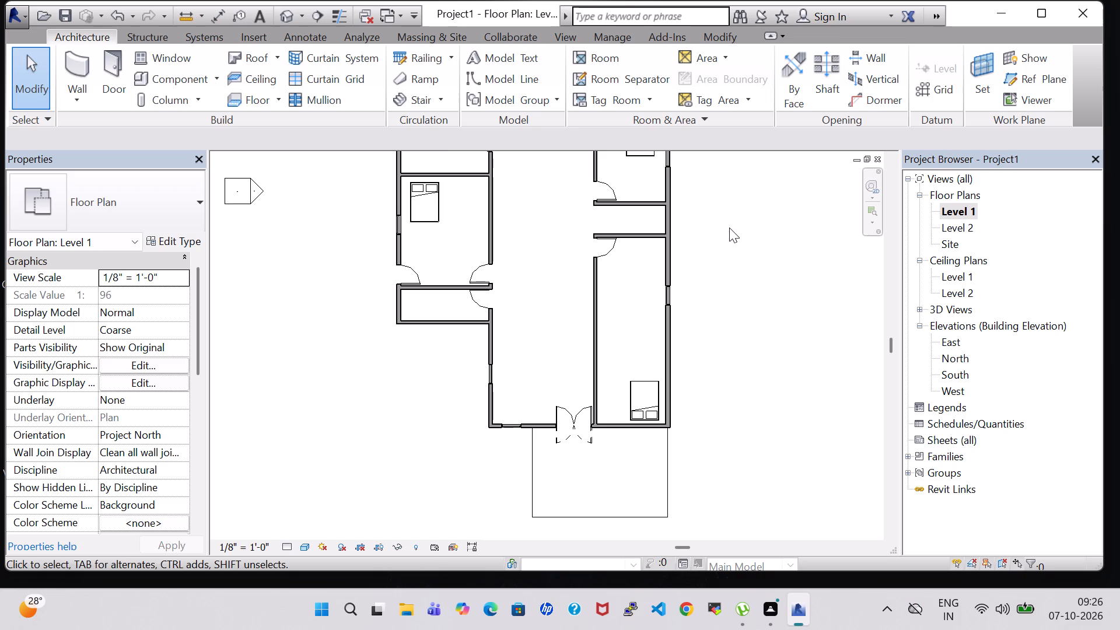
pyautogui.moveTo(729, 228); pyautogui.dragTo(724, 332, button='middle')
pyautogui.scroll(1, 729, 228)
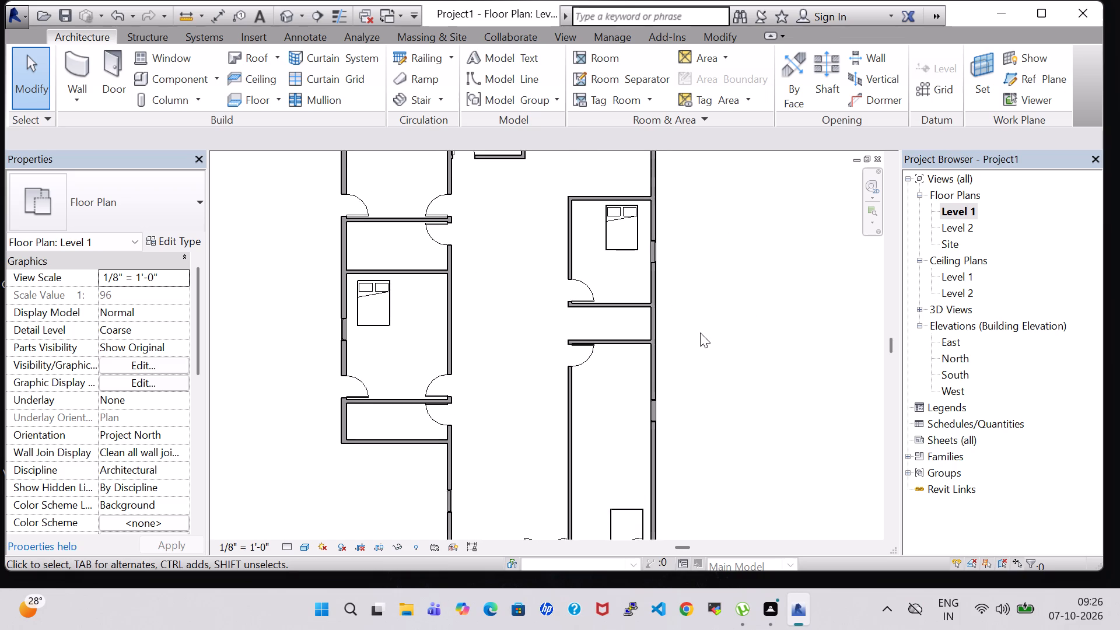
pyautogui.click(616, 336)
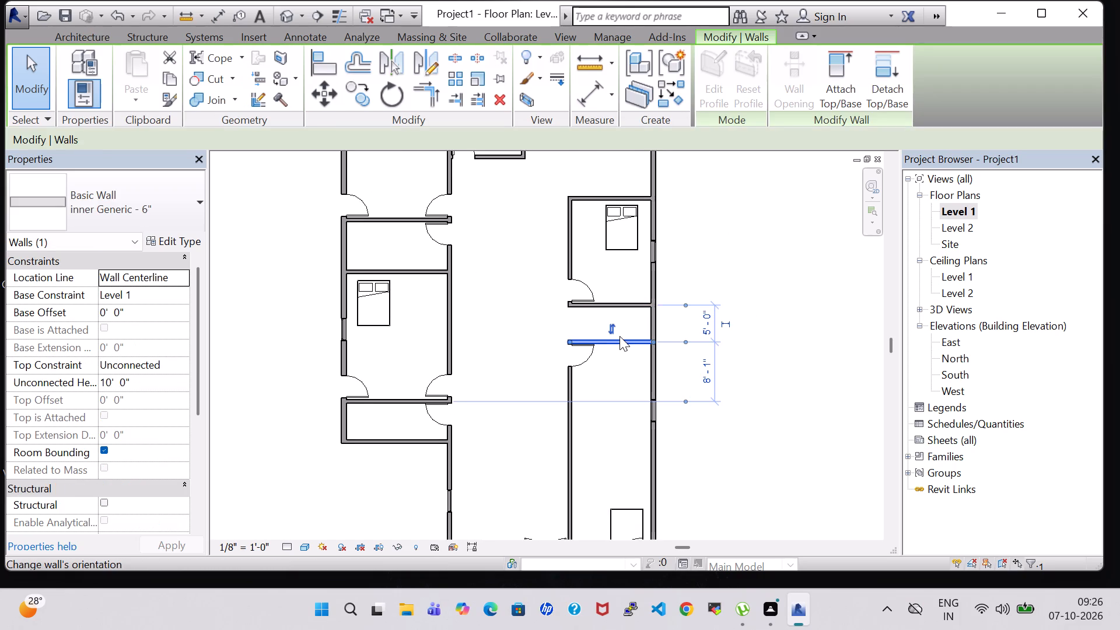
pyautogui.press('Down')
pyautogui.press('Down')
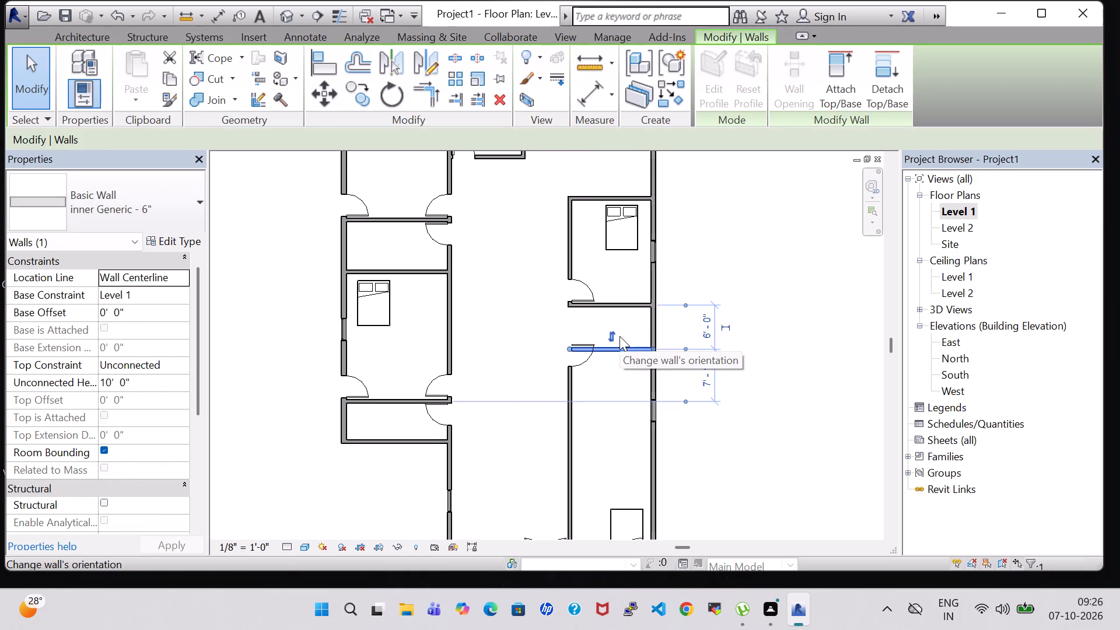
# Nudge the lower-right room's hall-side wall downward so its door shifts about 7'-6" toward the front of the house.
pyautogui.click(568, 422)
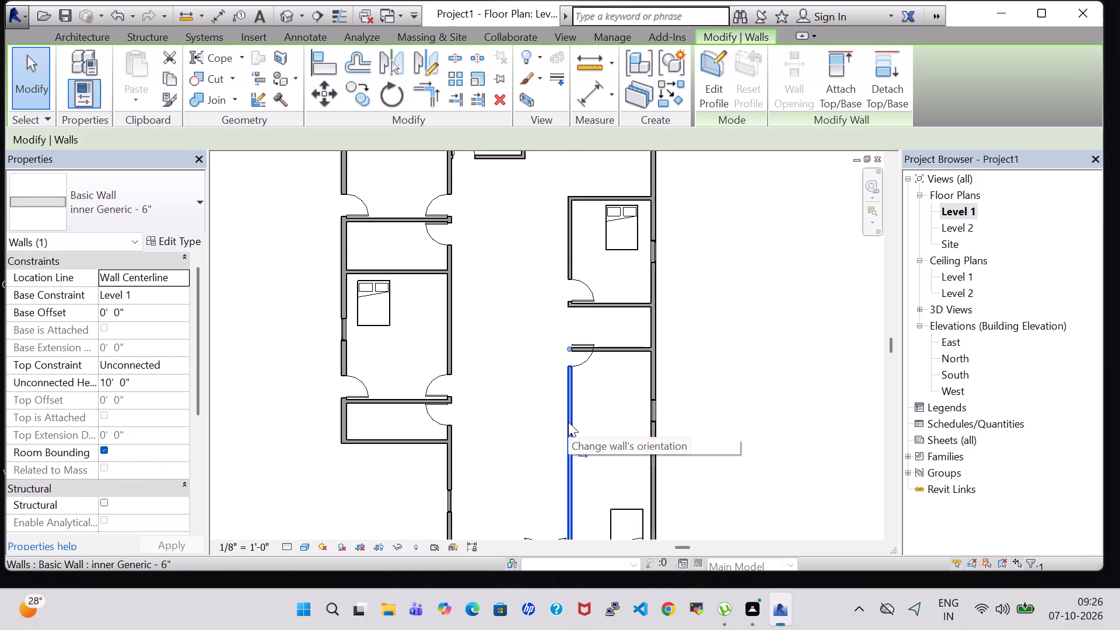
pyautogui.press('Down')
pyautogui.press('Down')
pyautogui.press('Down')
pyautogui.press('Down')
pyautogui.press('Down')
pyautogui.press('Down')
pyautogui.press('Down')
pyautogui.press('Down')
pyautogui.press('Down')
pyautogui.press('Down')
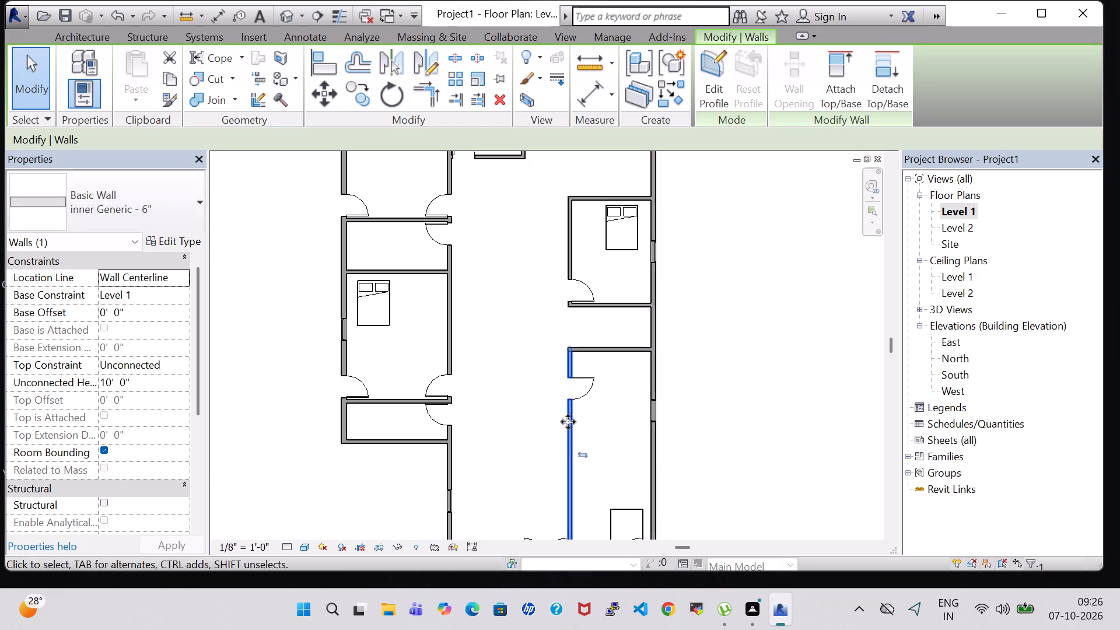
pyautogui.press('Down')
pyautogui.press('Down')
pyautogui.press('Down')
pyautogui.press('Down')
pyautogui.press('Down')
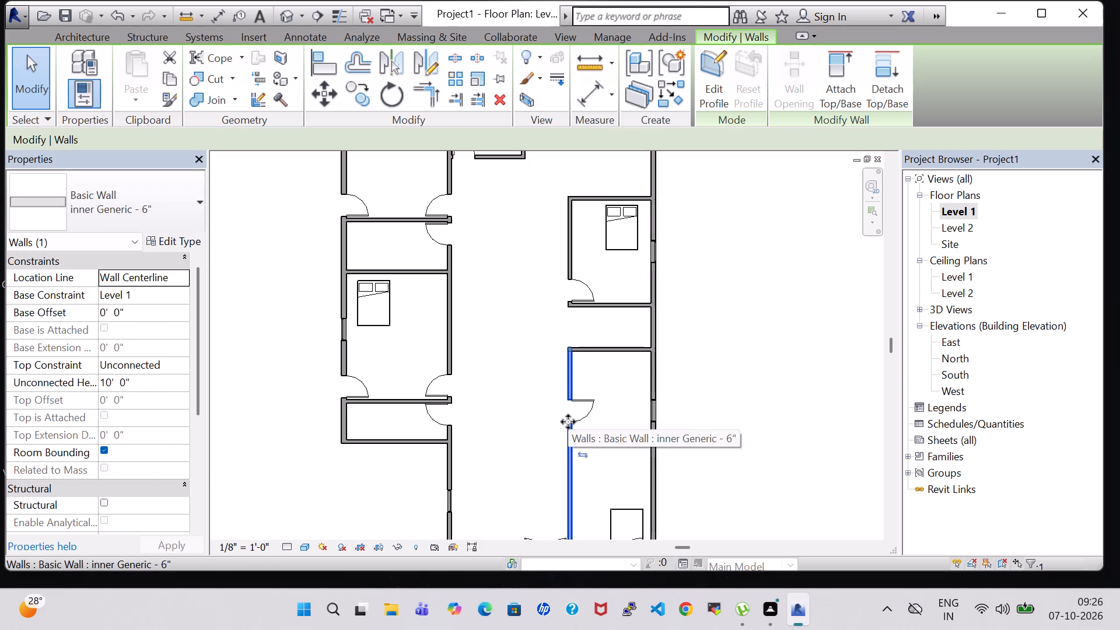
# Move the upper wall of the lower-right room down to 12'-0" from the wall above, just above the room's door.
pyautogui.click(599, 351)
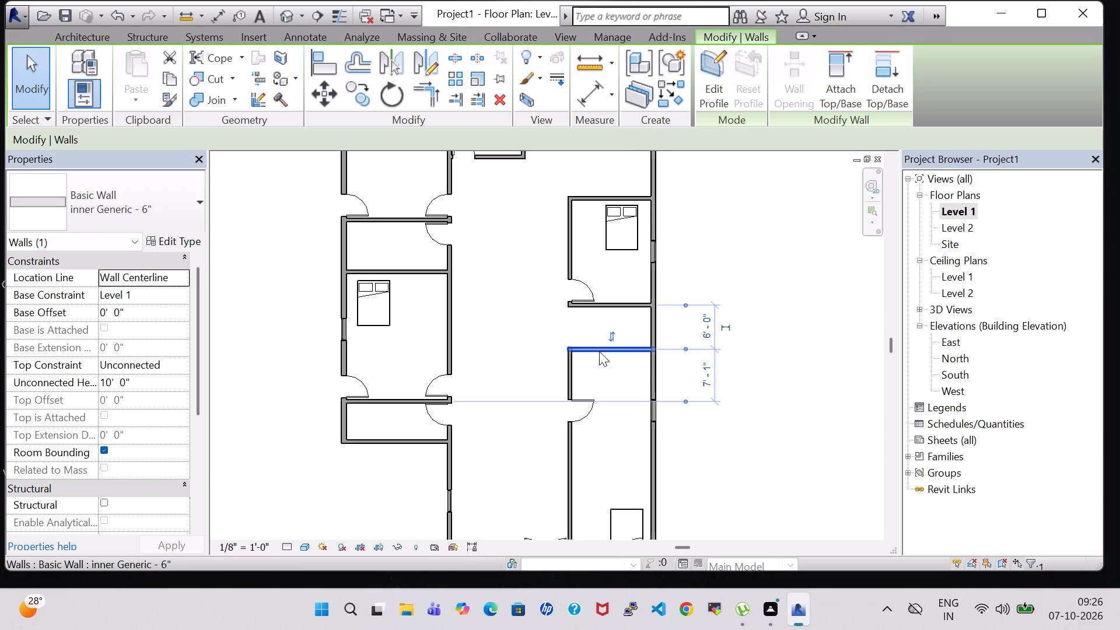
pyautogui.press('Down')
pyautogui.press('Down')
pyautogui.press('Down')
pyautogui.press('Down')
pyautogui.press('Down')
pyautogui.press('Down')
pyautogui.press('Down')
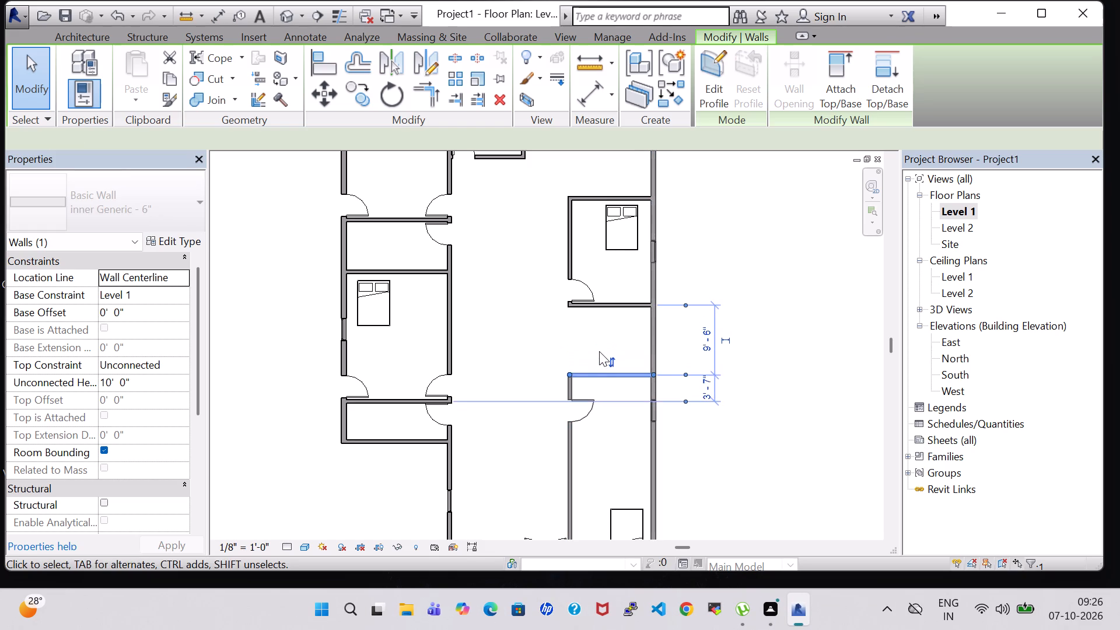
pyautogui.press('Down')
pyautogui.press('Down')
pyautogui.press('Down')
pyautogui.press('Down')
pyautogui.press('Down')
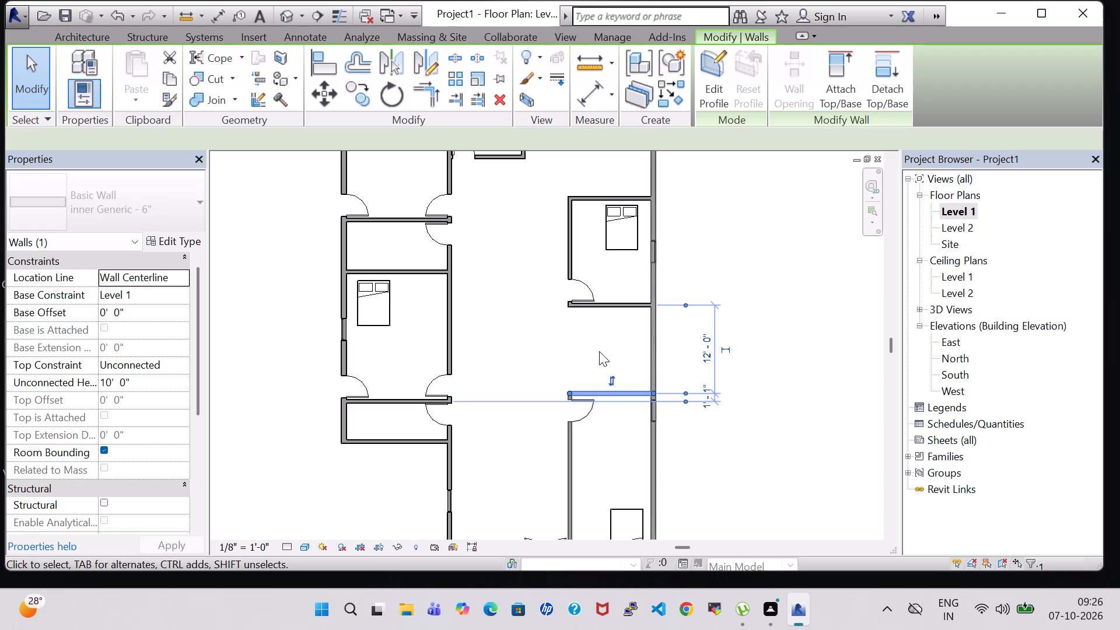
# Move the upper-right bedroom's lower wall down to 21'-6" from its upper wall, leaving 5'-0" to the wall below.
pyautogui.click(606, 309)
pyautogui.press('Down')
pyautogui.press('Down')
pyautogui.press('Down')
pyautogui.press('Down')
pyautogui.press('Down')
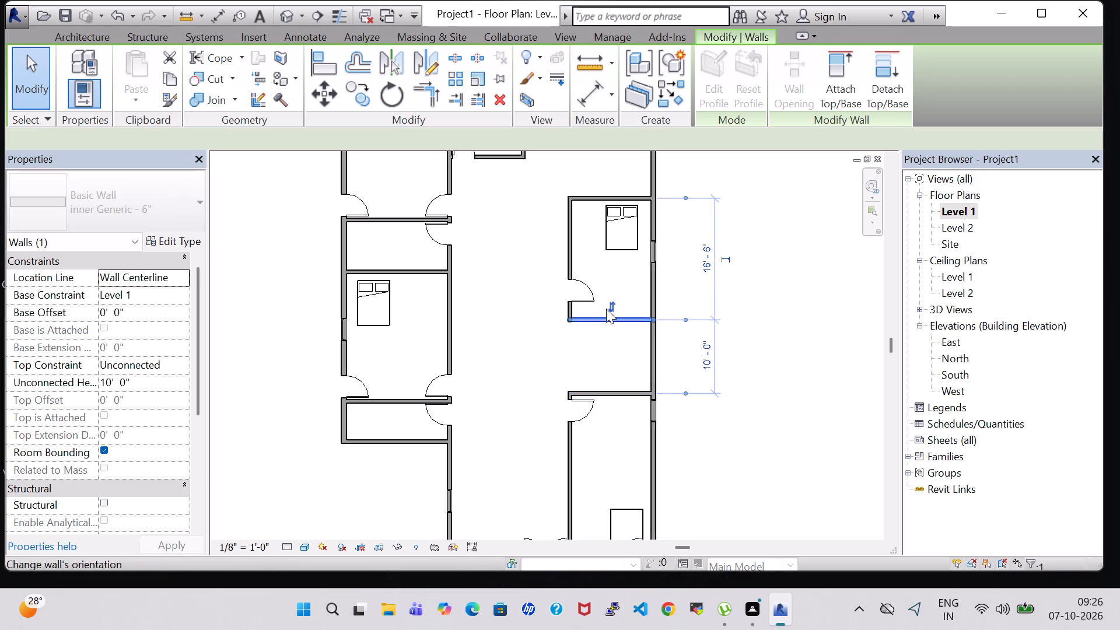
pyautogui.press('Down')
pyautogui.press('Down')
pyautogui.press('Down')
pyautogui.press('Down')
pyautogui.press('Down')
pyautogui.press('Down')
pyautogui.press('Down')
pyautogui.press('Down')
pyautogui.press('Down')
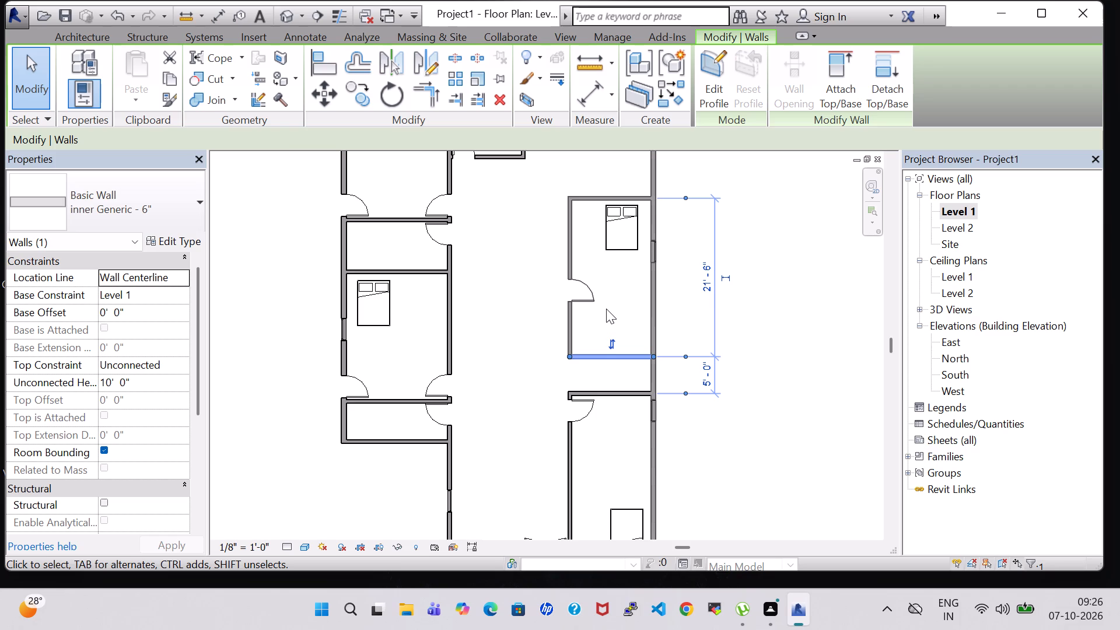
# Move the upper-right bedroom's Single-Flush door down its wall to 19'-6" from the room's upper wall.
pyautogui.click(590, 282)
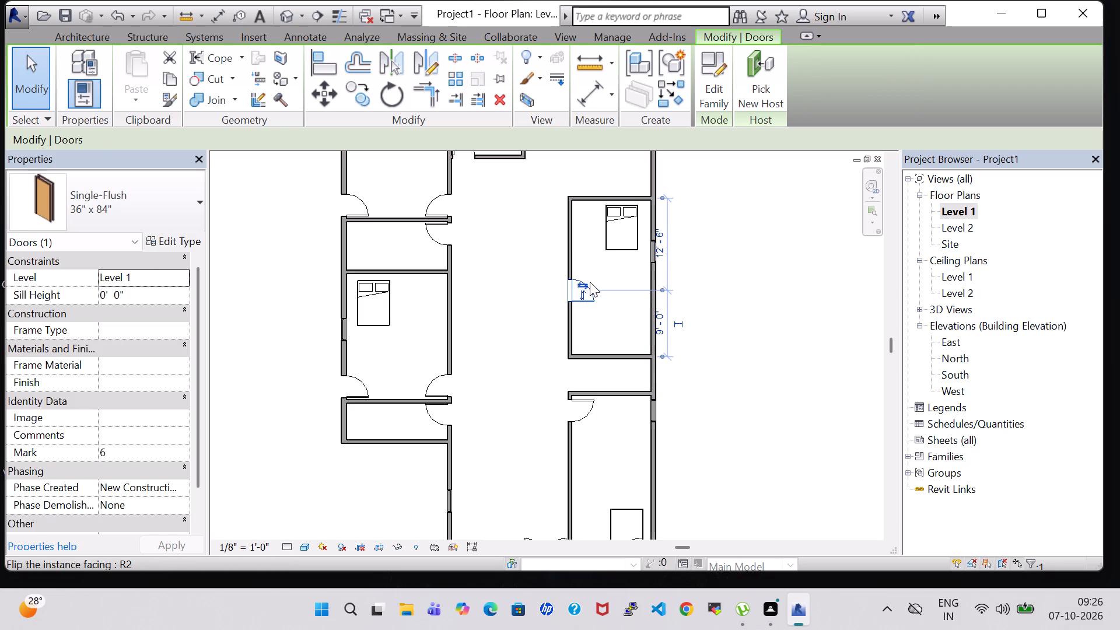
pyautogui.press('Down')
pyautogui.press('Down')
pyautogui.press('Down')
pyautogui.press('Down')
pyautogui.press('Down')
pyautogui.press('Down')
pyautogui.press('Down')
pyautogui.press('Down')
pyautogui.press('Down')
pyautogui.press('Down')
pyautogui.press('Down')
pyautogui.press('Down')
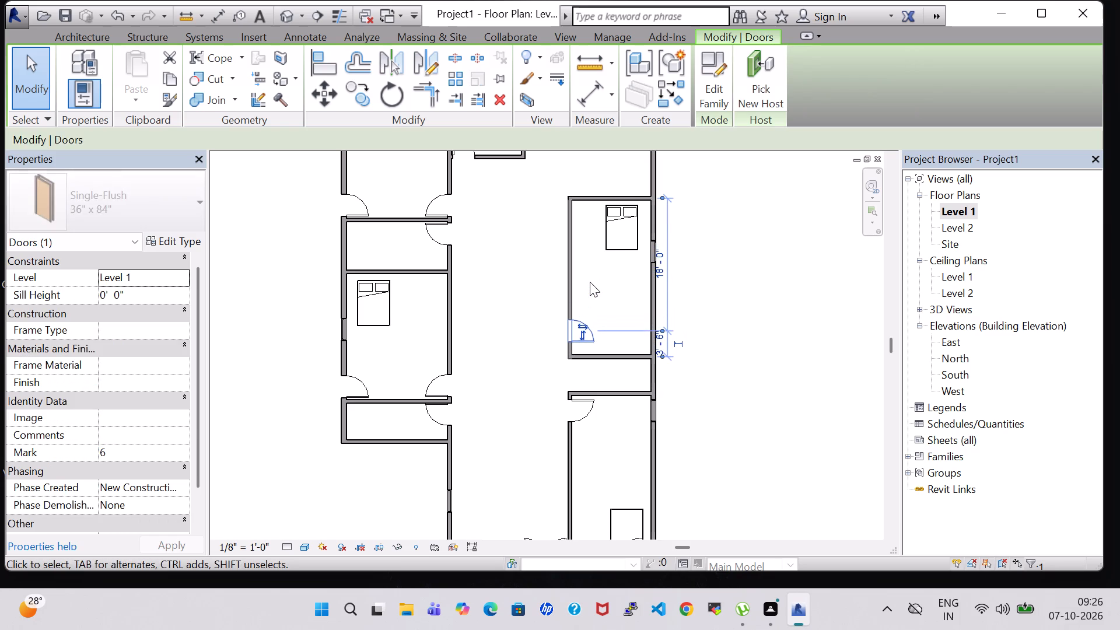
pyautogui.press('Down')
pyautogui.press('Down')
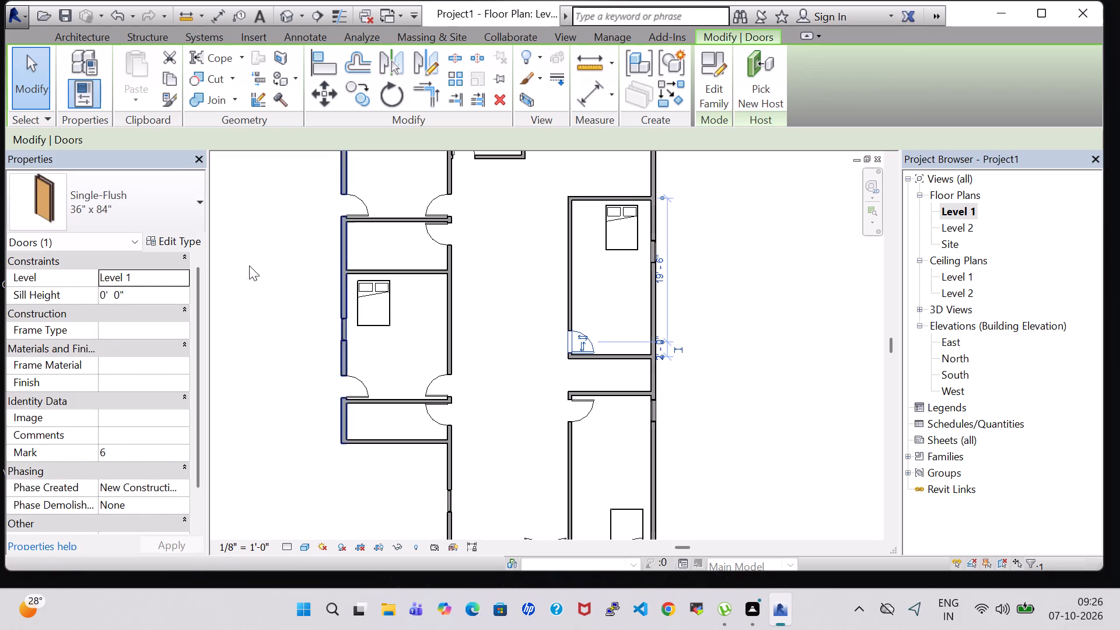
# Save the project as Project6 in the work folder on the Desktop.
pyautogui.click(60, 16)
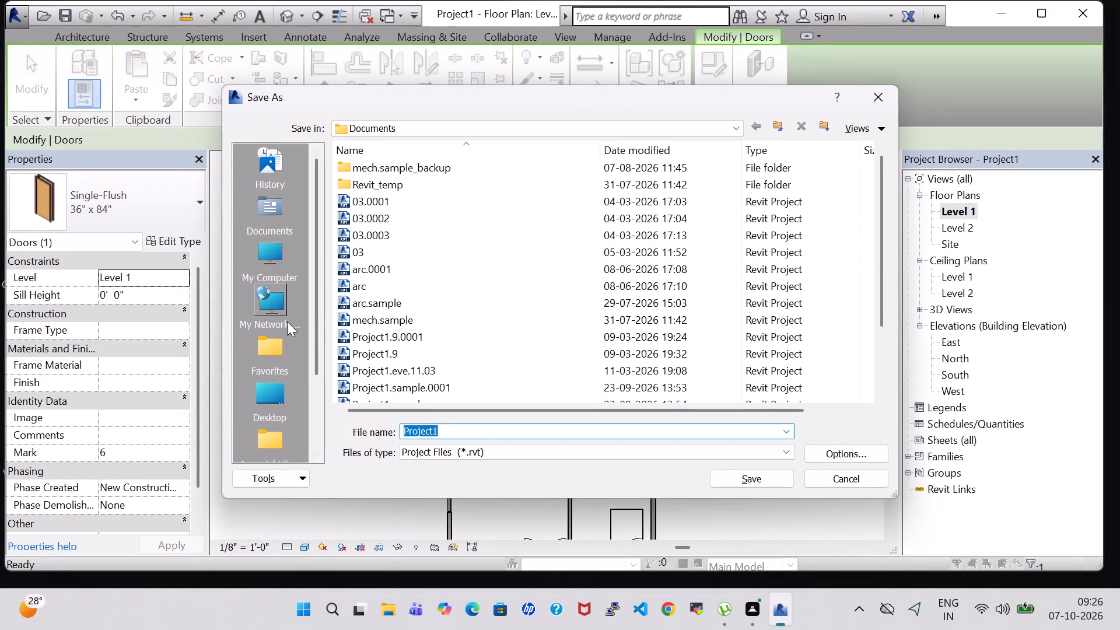
pyautogui.scroll(-1, 283, 222)
pyautogui.doubleClick(274, 296)
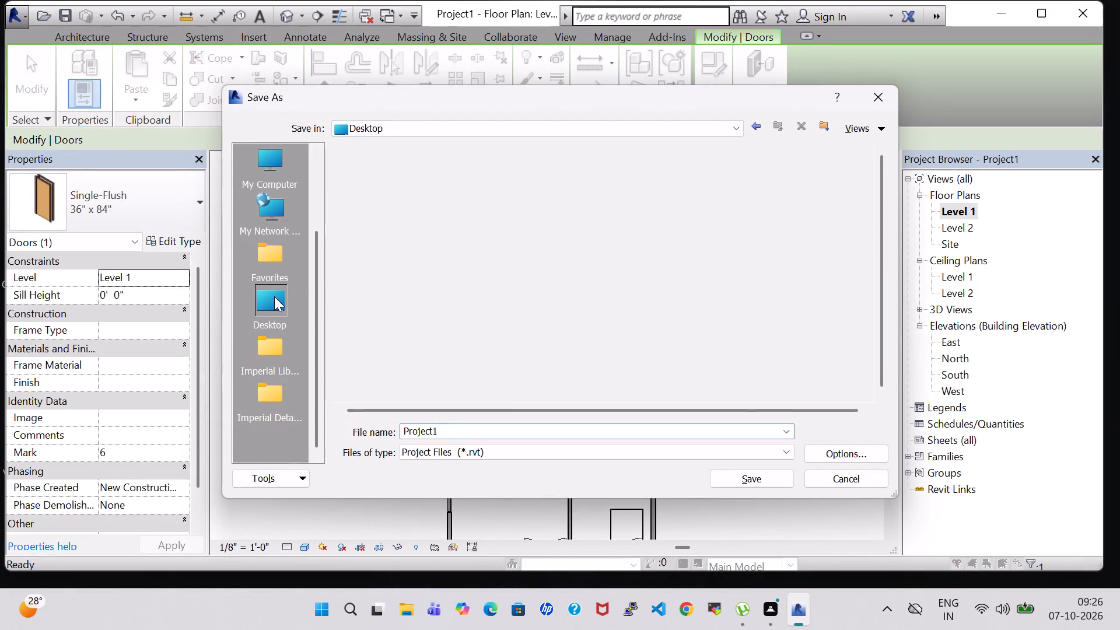
pyautogui.scroll(-2, 393, 306)
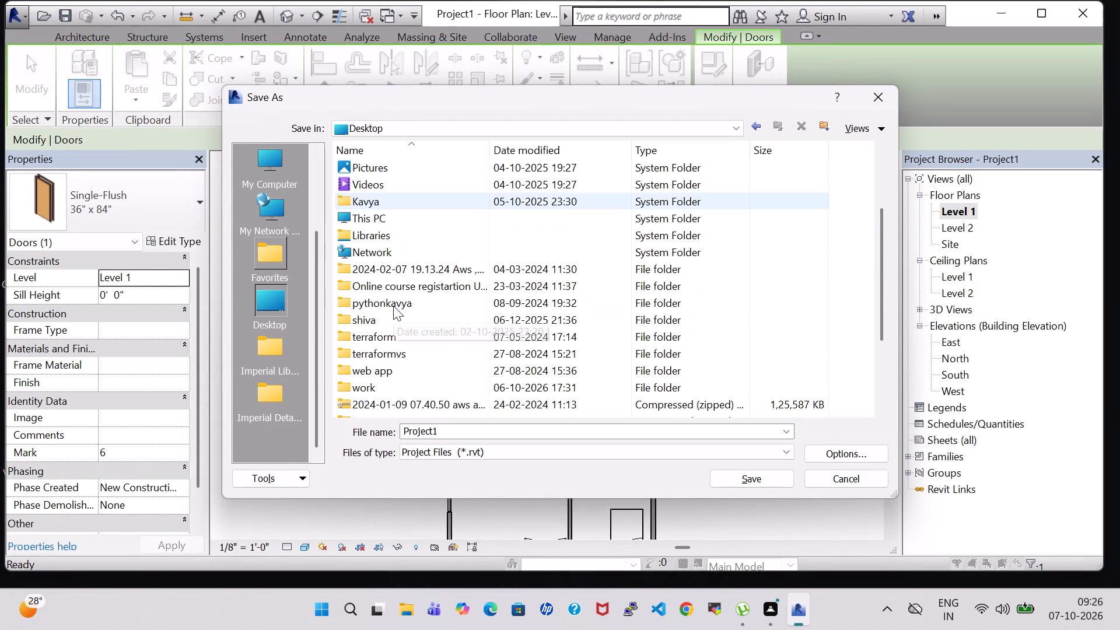
pyautogui.doubleClick(374, 386)
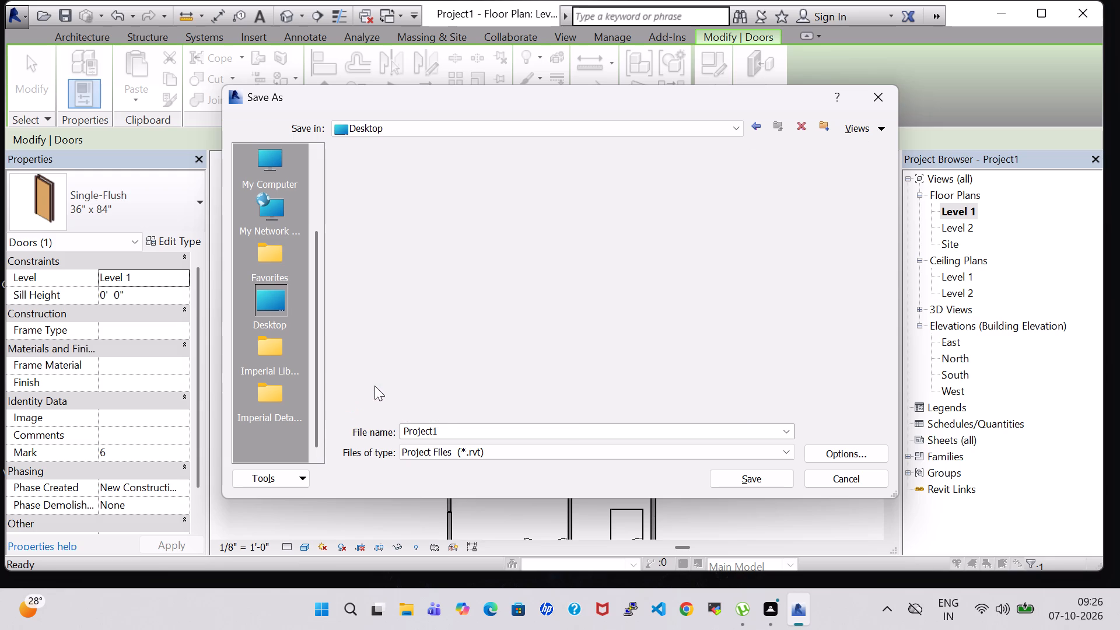
pyautogui.click(445, 426)
pyautogui.click(445, 426)
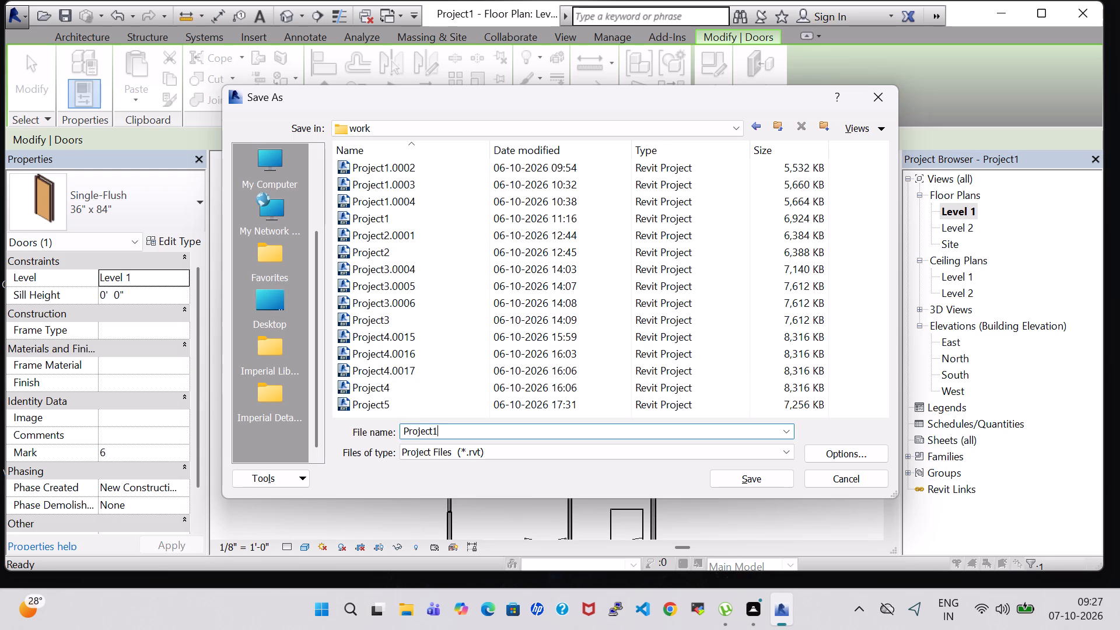
pyautogui.press('BackSpace')
pyautogui.press('5')
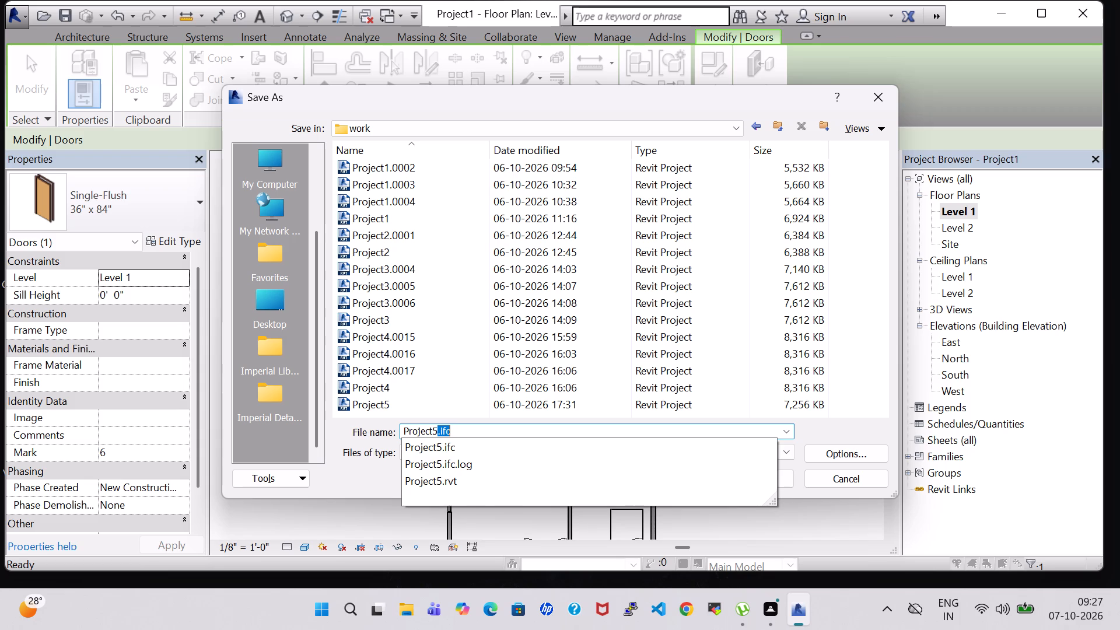
pyautogui.click(461, 434)
pyautogui.press('BackSpace')
pyautogui.press('BackSpace')
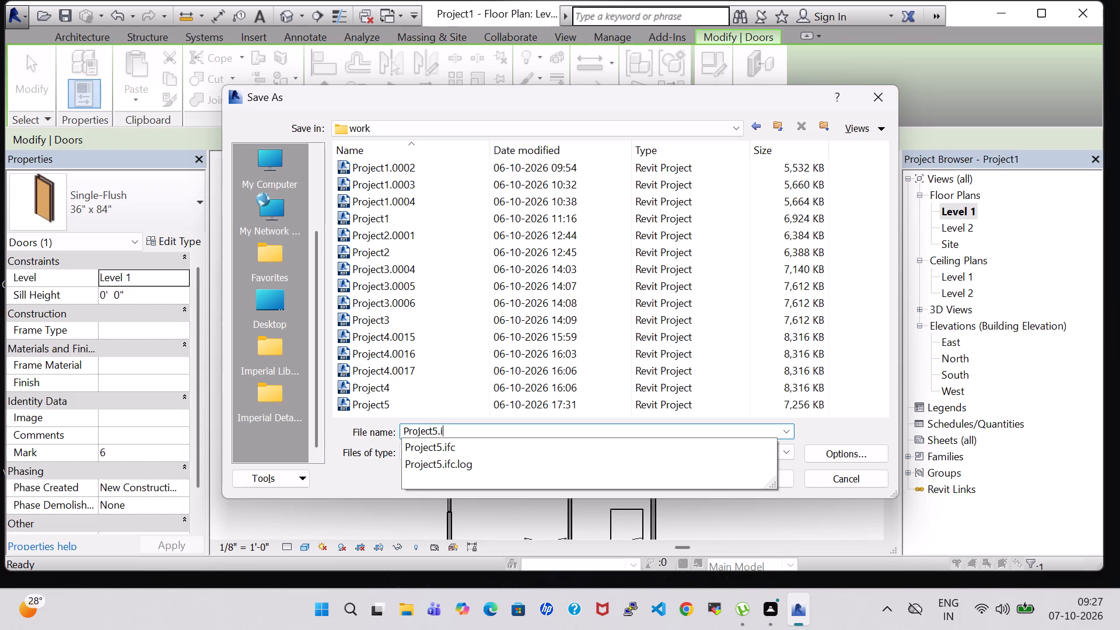
pyautogui.press('BackSpace')
pyautogui.press('BackSpace')
pyautogui.press('BackSpace')
pyautogui.press('6')
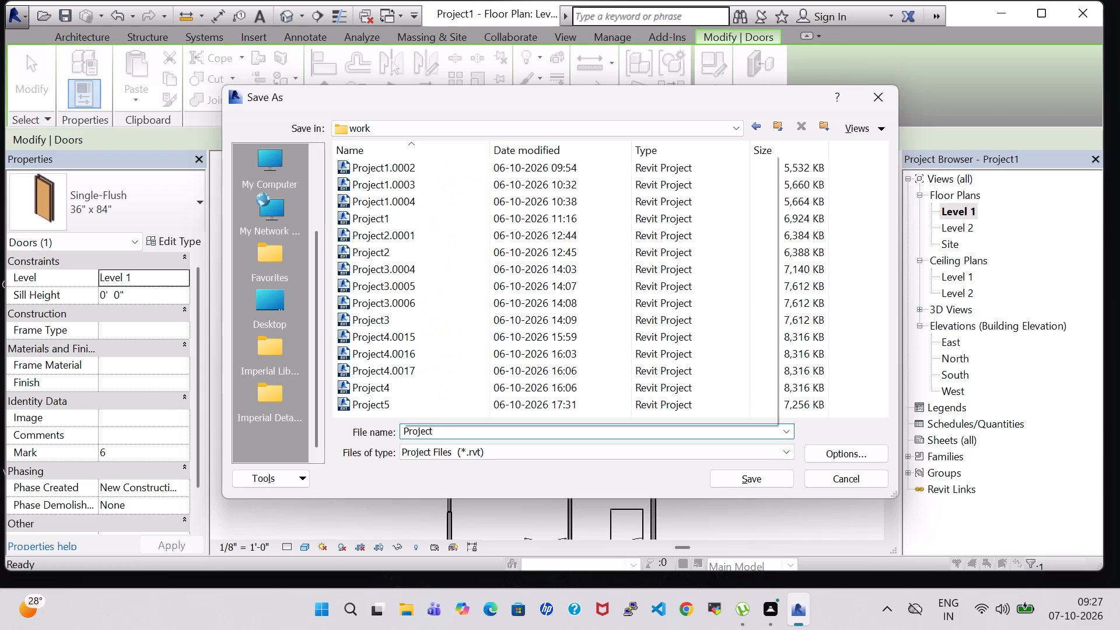
pyautogui.click(733, 484)
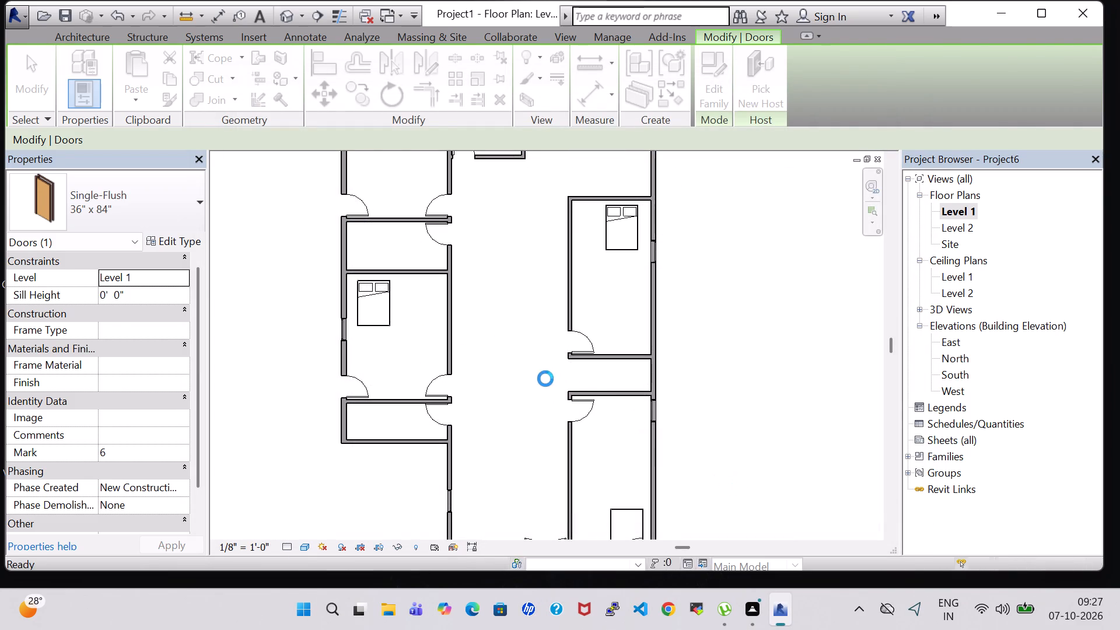
# Load the Table-Ellipse family from the Furniture > Tables folder of the US Imperial library for component placement.
pyautogui.scroll(-3, 545, 379)
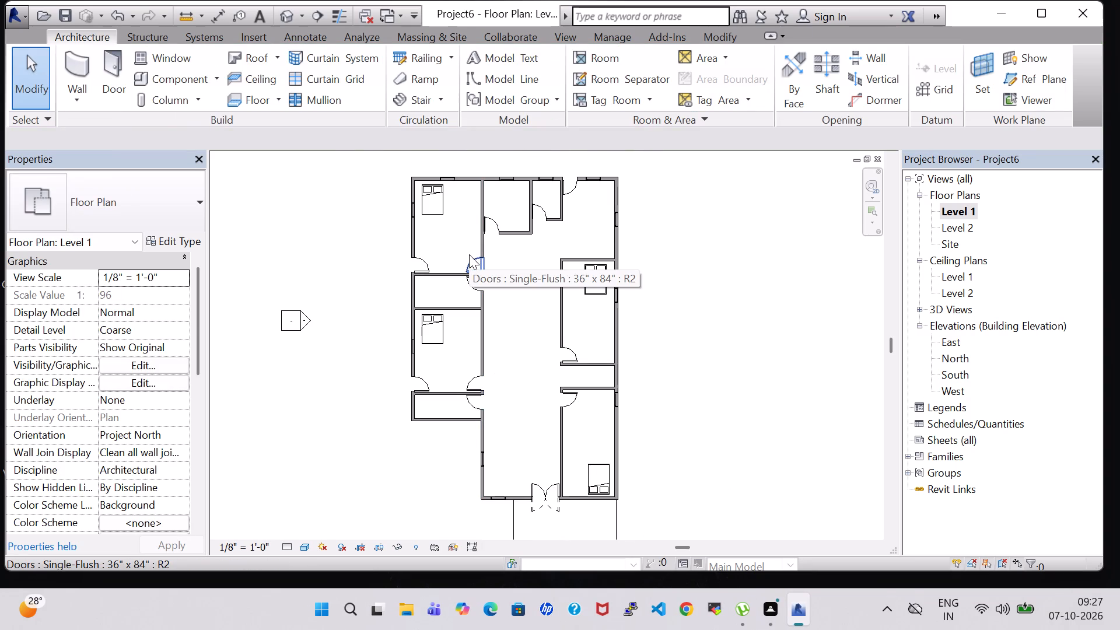
pyautogui.click(170, 76)
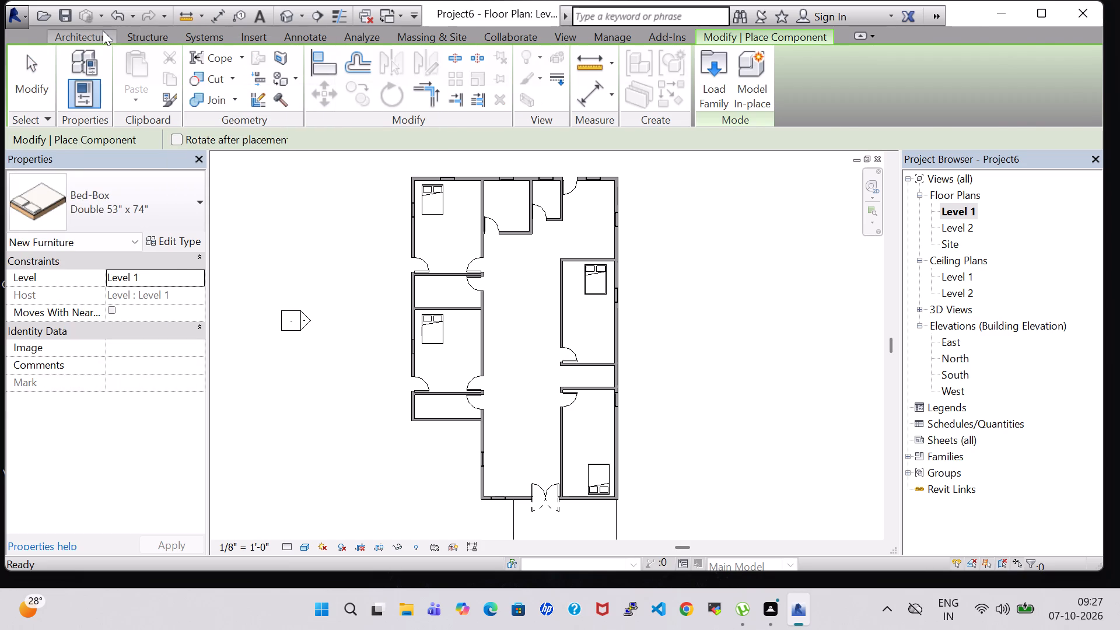
pyautogui.click(103, 30)
pyautogui.click(185, 82)
pyautogui.click(205, 76)
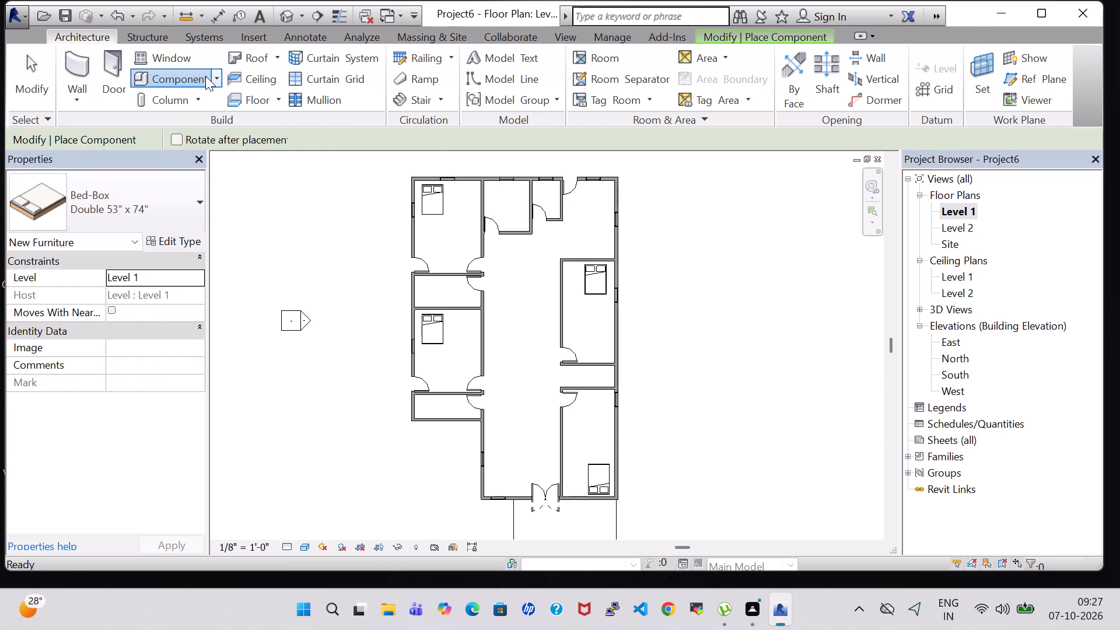
pyautogui.click(174, 76)
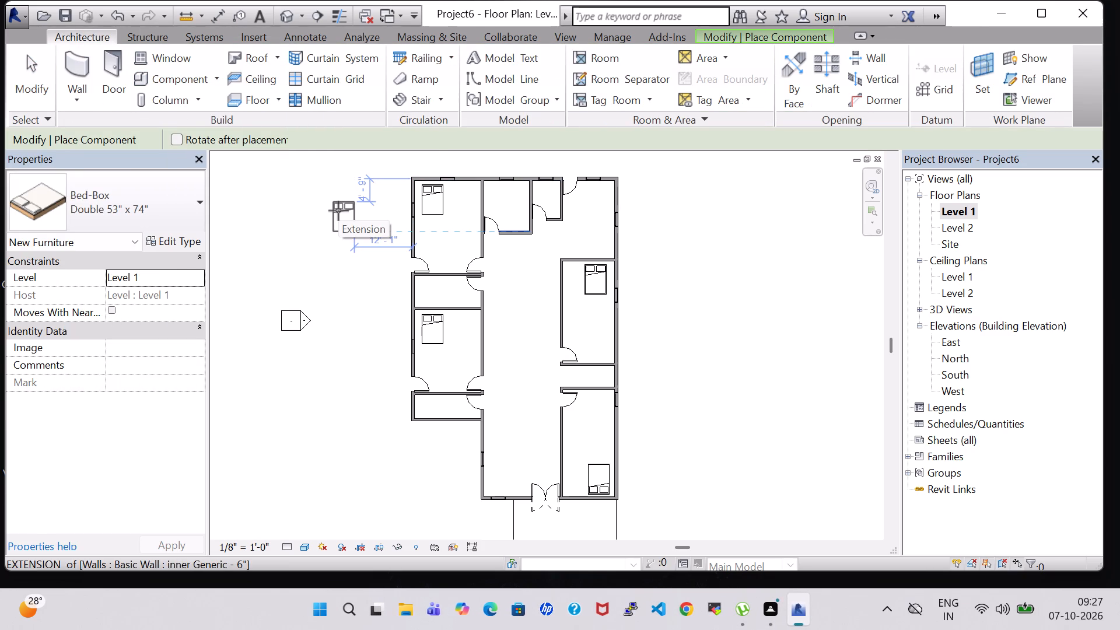
pyautogui.press('Escape')
pyautogui.click(164, 87)
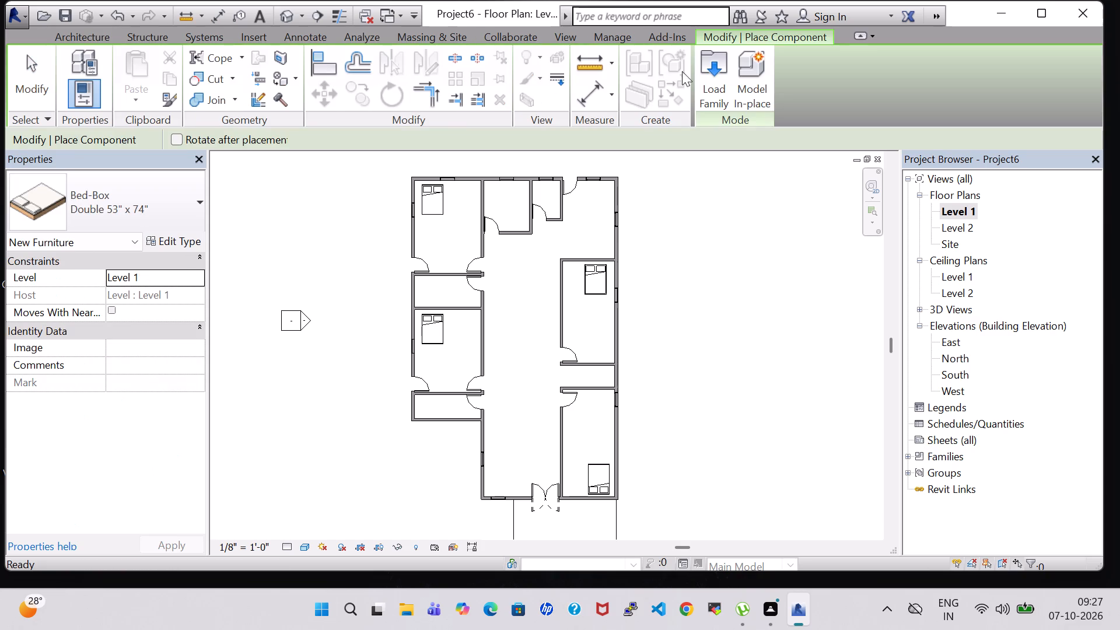
pyautogui.click(707, 72)
pyautogui.scroll(-2, 622, 246)
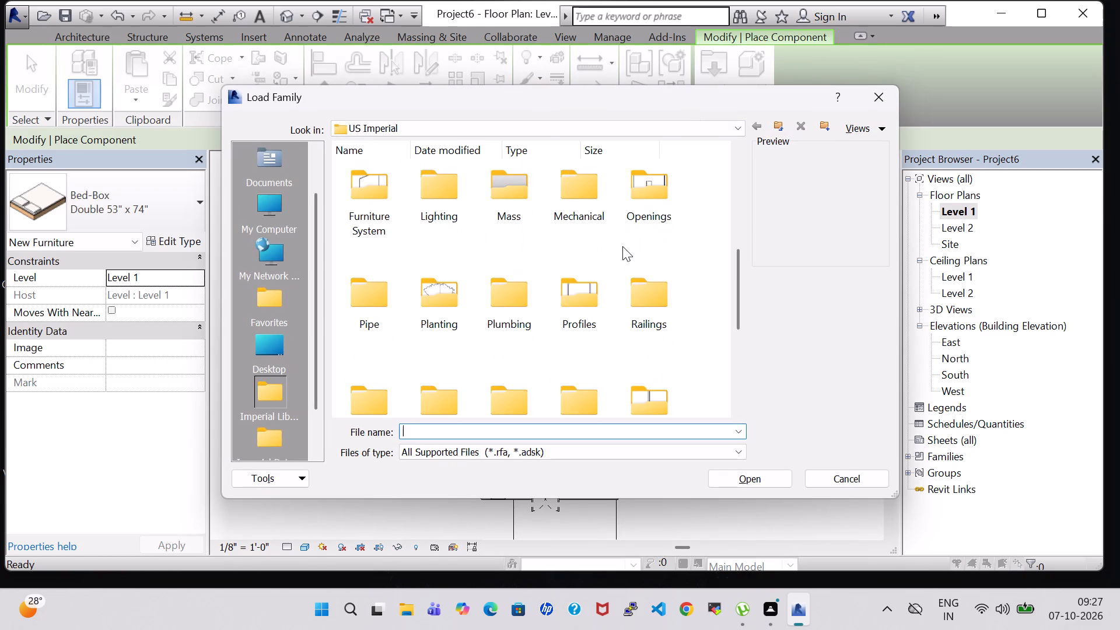
pyautogui.scroll(1, 622, 246)
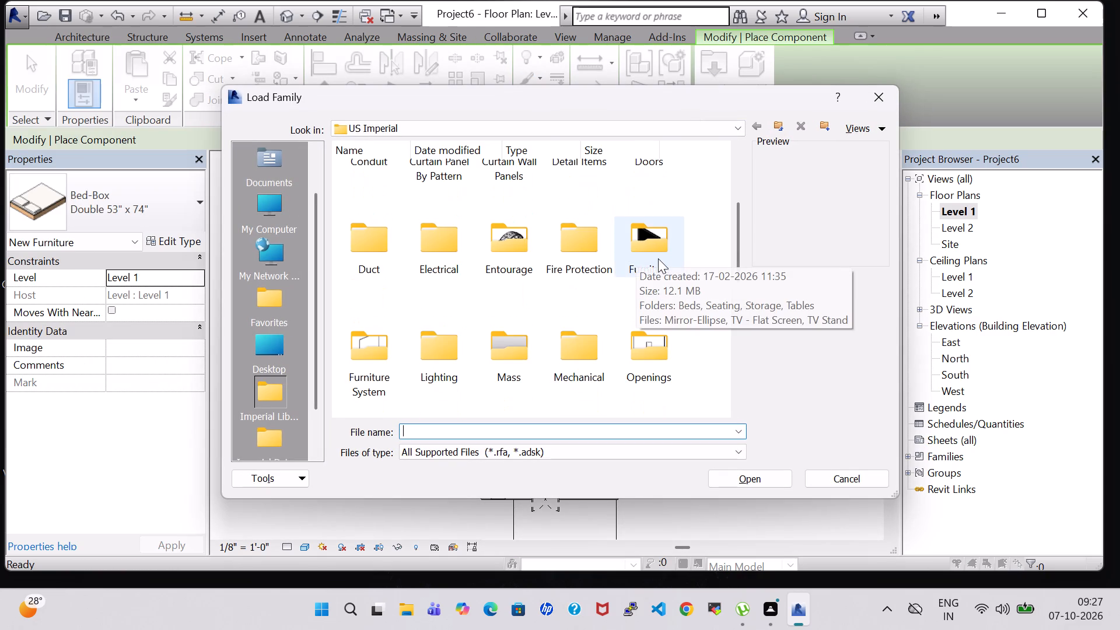
pyautogui.doubleClick(658, 258)
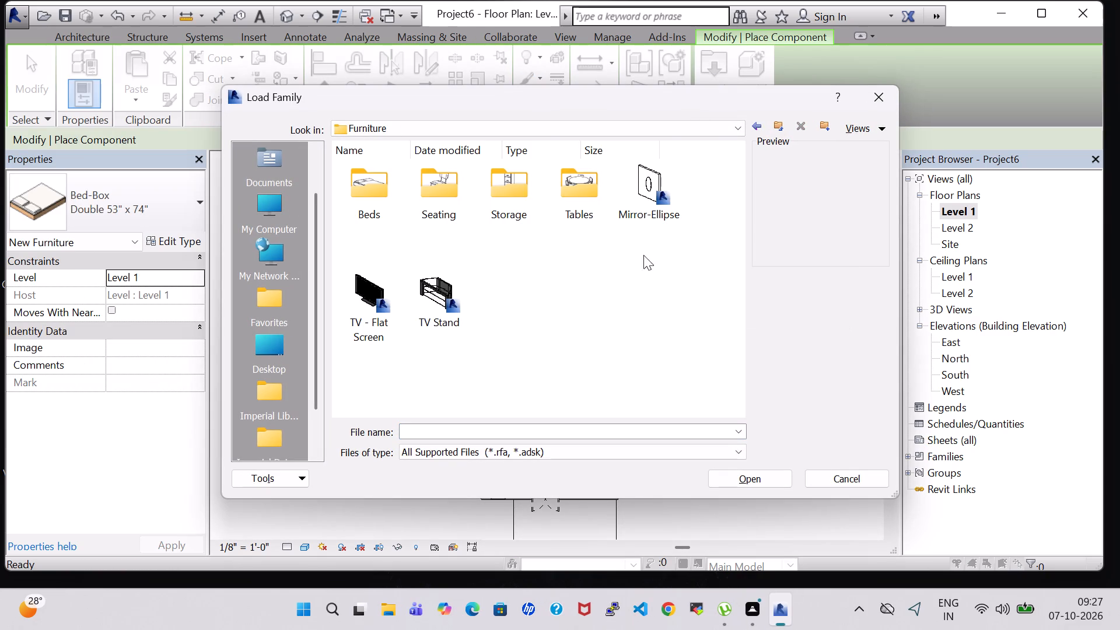
pyautogui.doubleClick(586, 202)
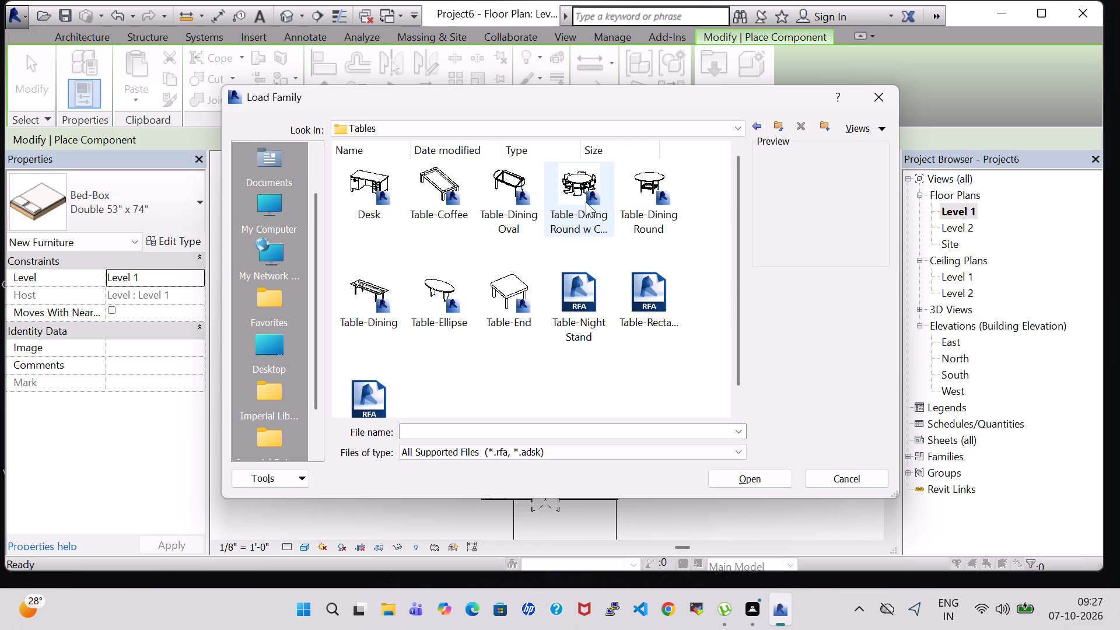
pyautogui.click(440, 283)
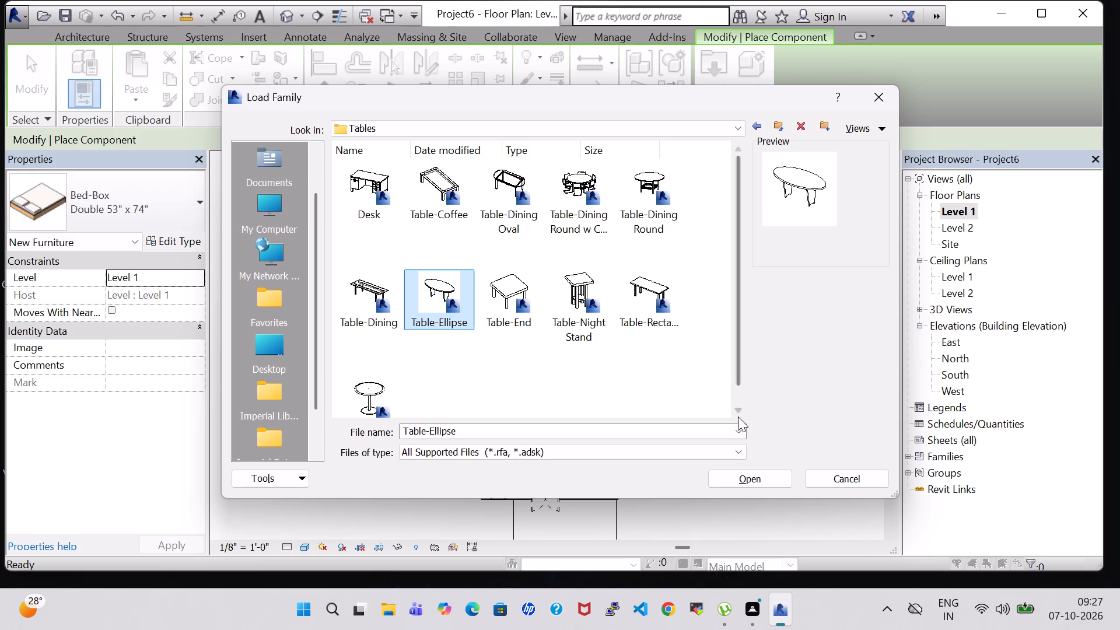
pyautogui.click(758, 482)
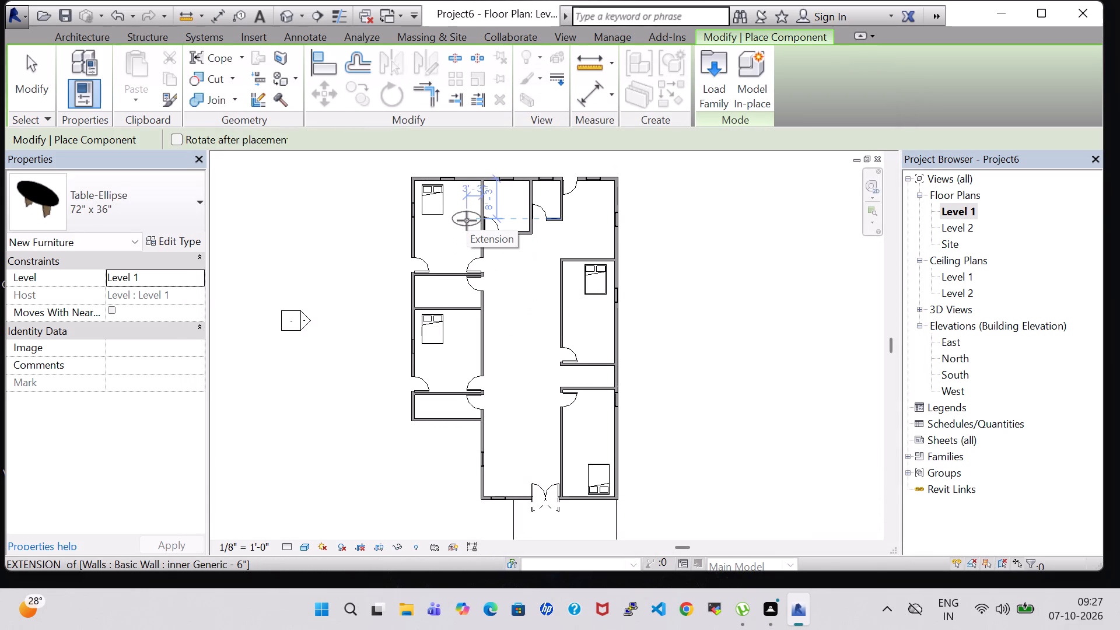
# Place a 72" x 36" Table-Ellipse, rotated to stand lengthwise, below the bed in the upper-left bedroom.
pyautogui.press('space')
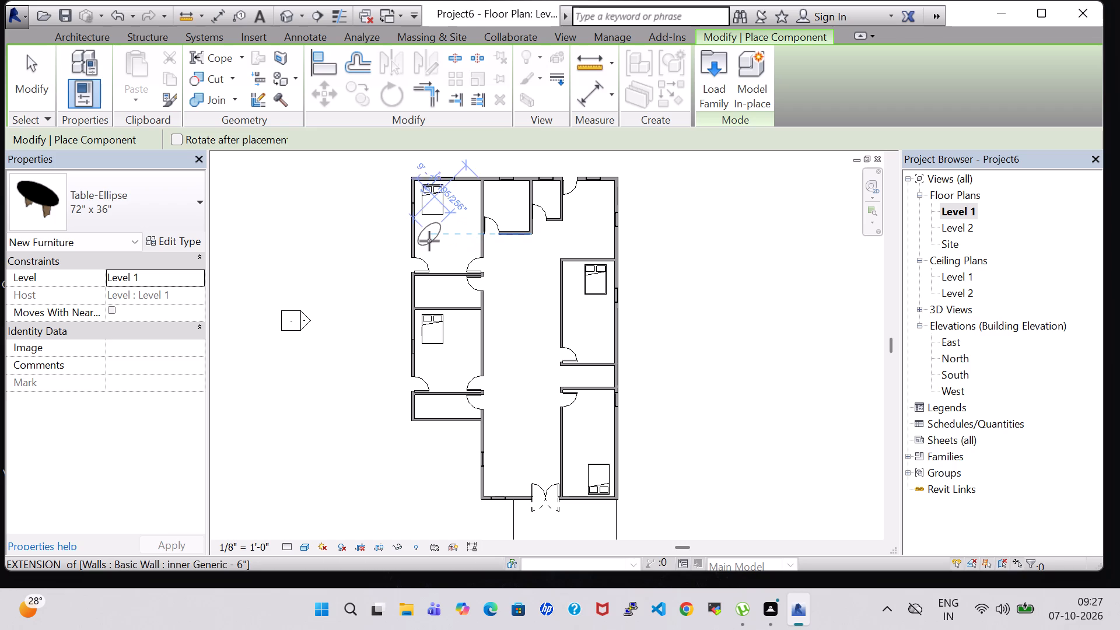
pyautogui.press('space')
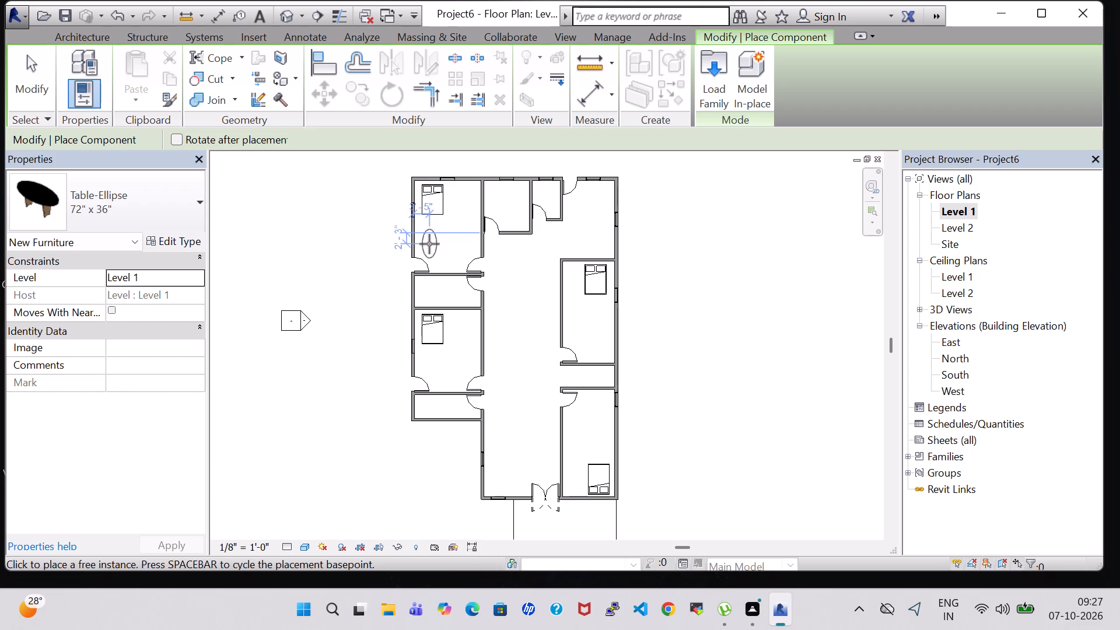
pyautogui.scroll(5, 429, 244)
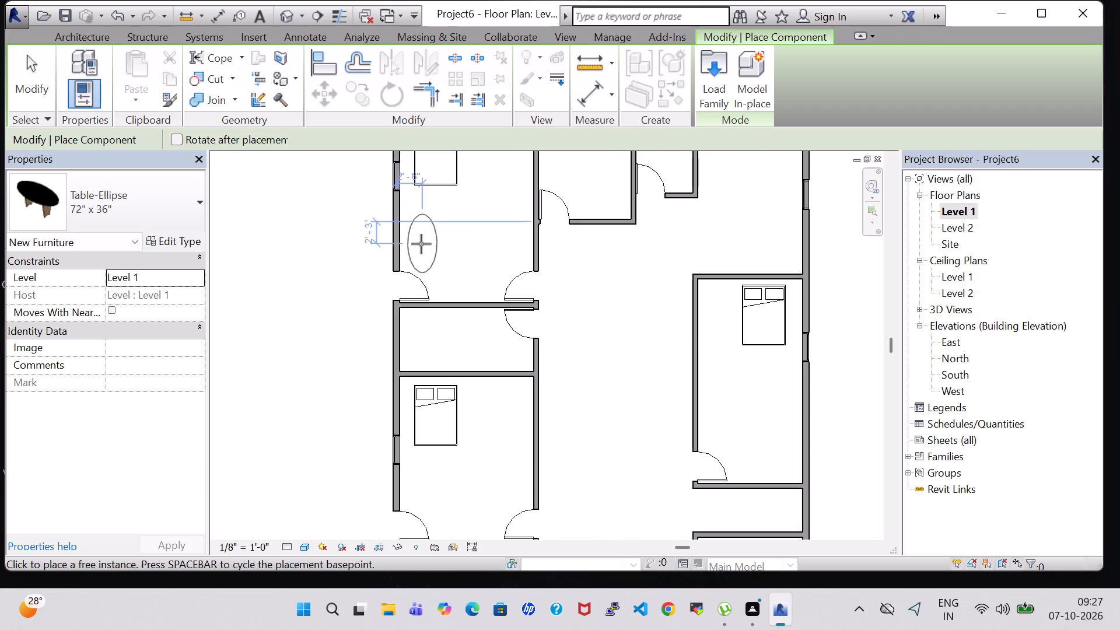
pyautogui.click(421, 244)
# Place a 60" x 48" Table-Ellipse, rotated lengthwise, beside the larger table in the upper-left bedroom, about 5'-8" from the outer wall.
pyautogui.click(152, 207)
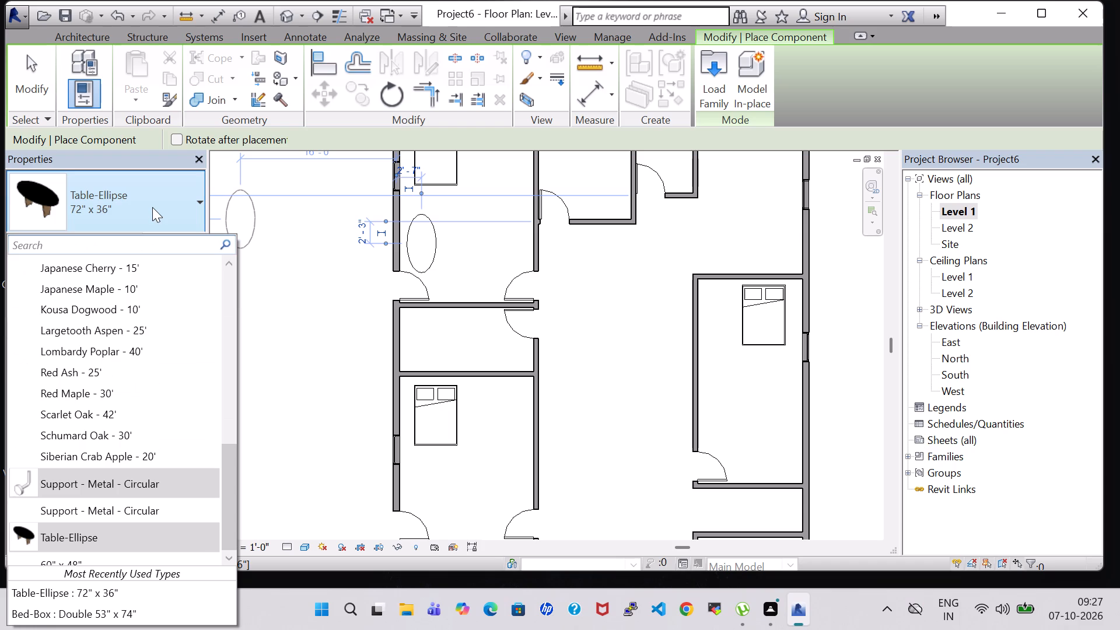
pyautogui.scroll(-1, 140, 422)
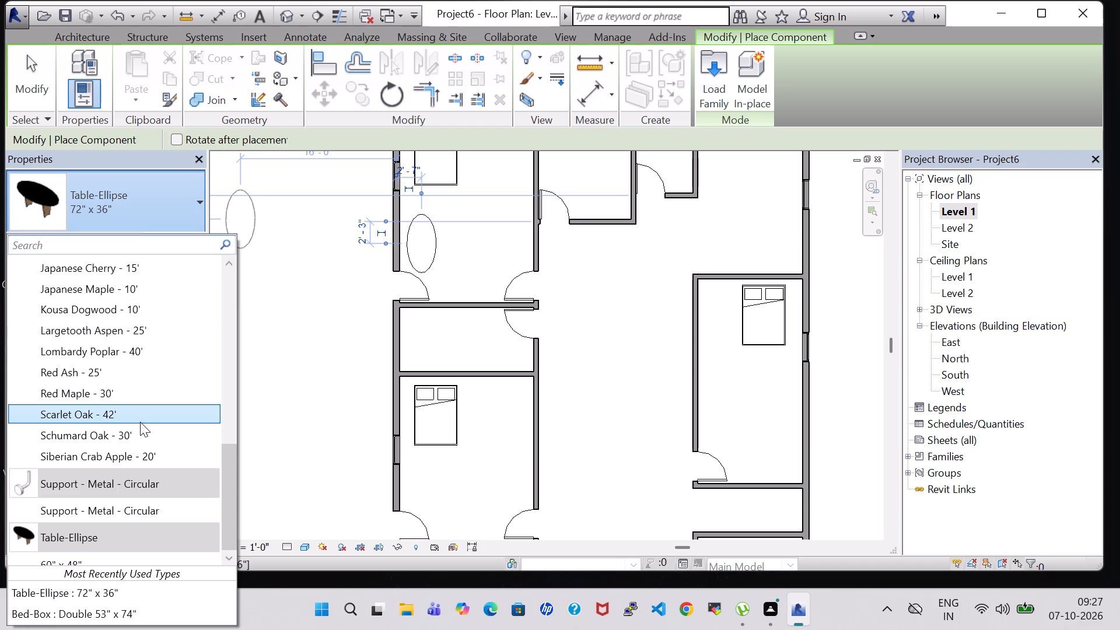
pyautogui.scroll(-2, 140, 422)
pyautogui.scroll(-3, 101, 557)
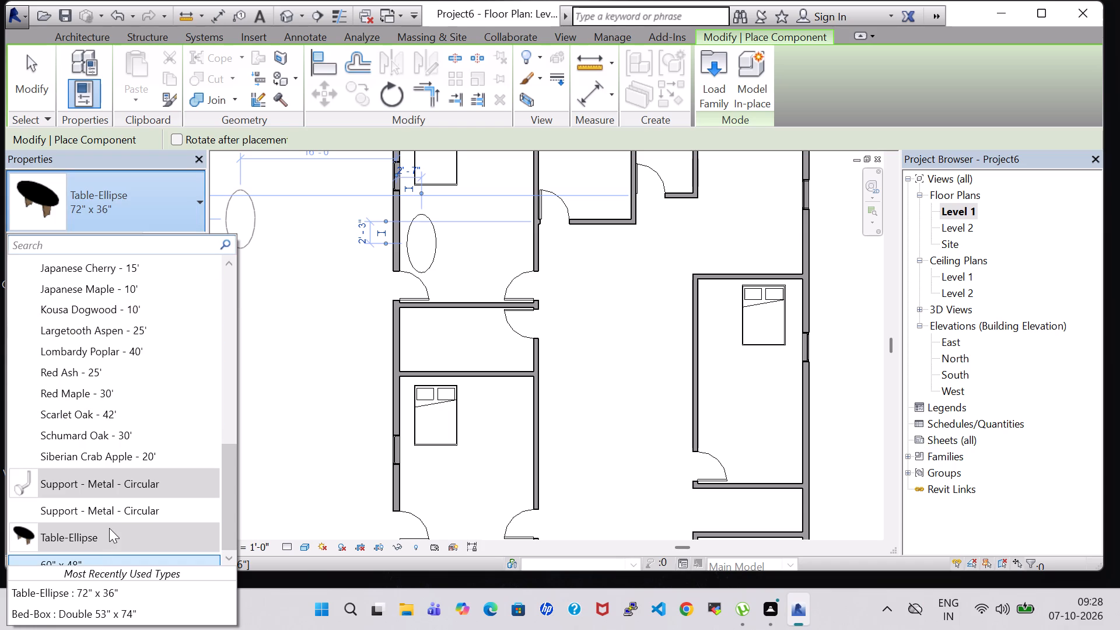
pyautogui.scroll(-1, 109, 528)
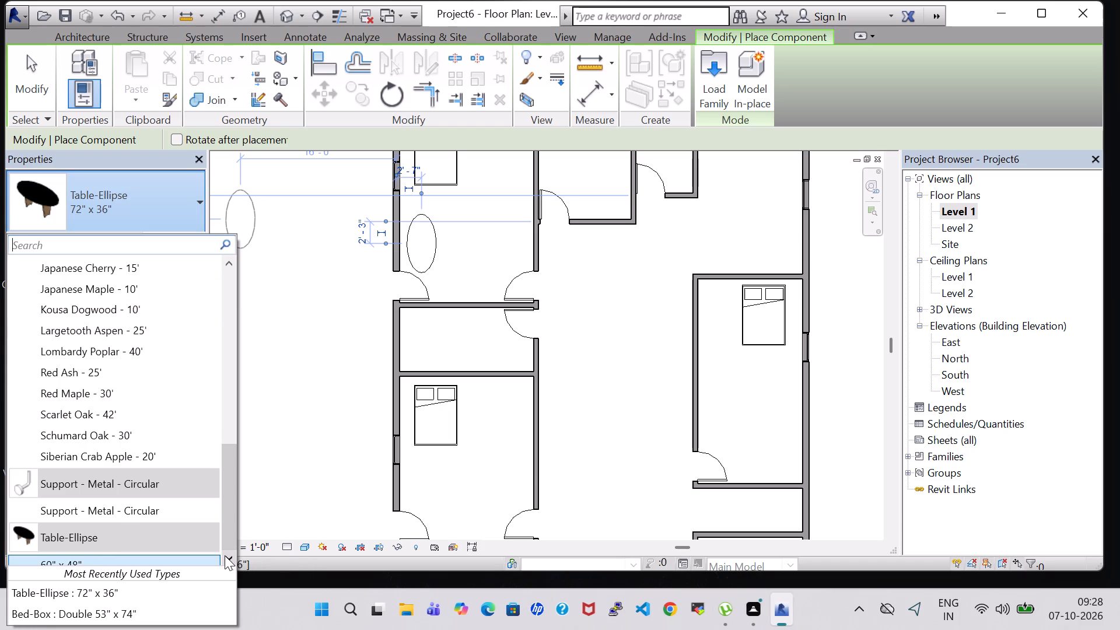
pyautogui.tripleClick(225, 555)
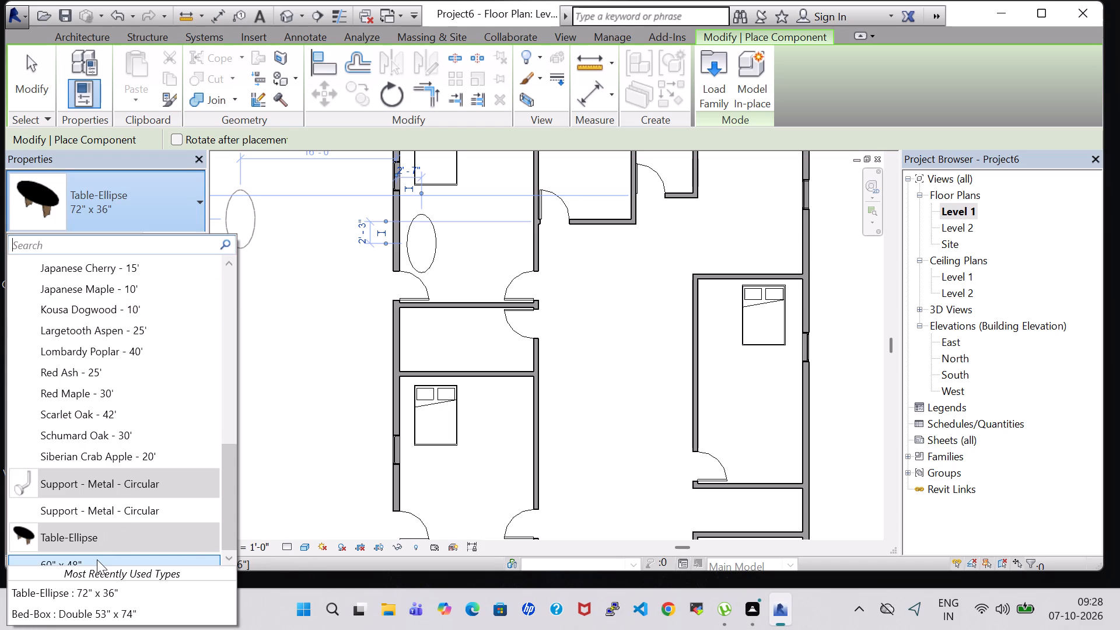
pyautogui.click(97, 559)
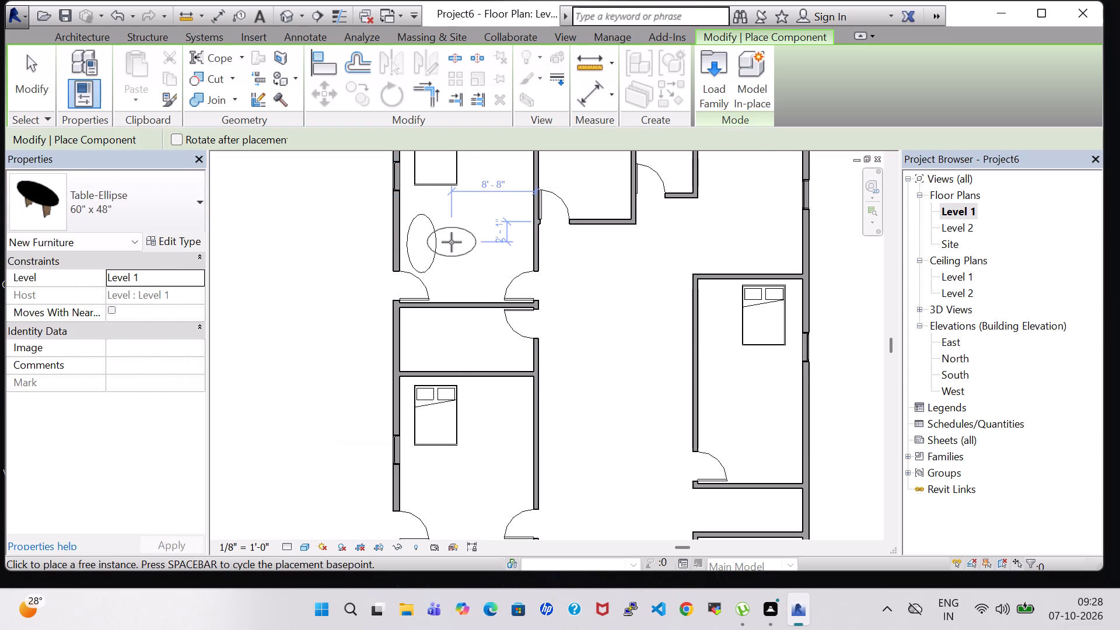
pyautogui.press('space')
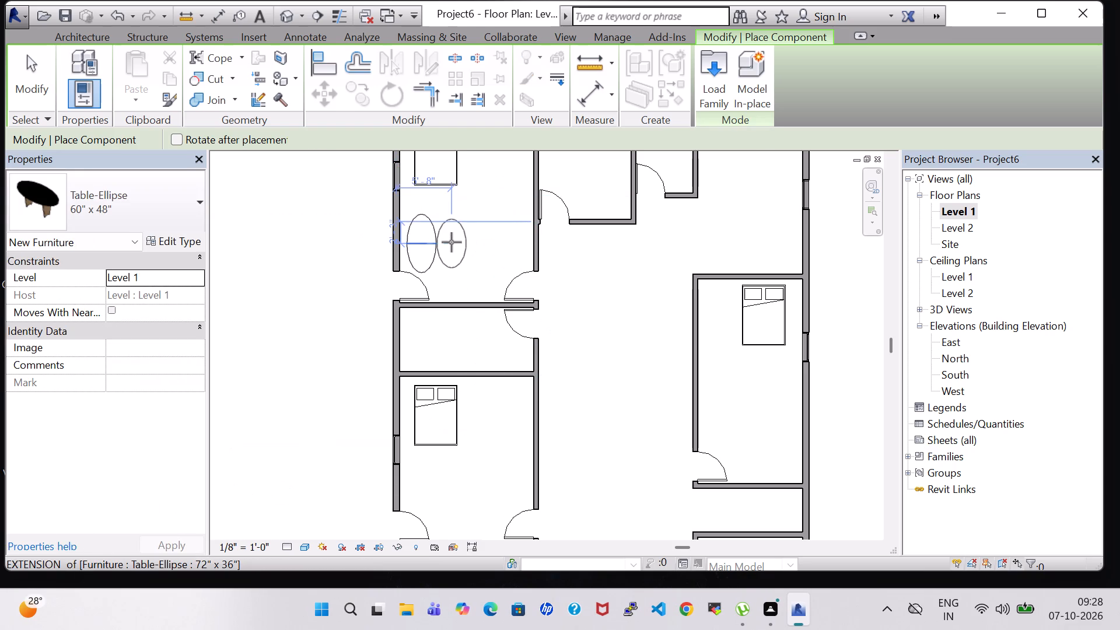
pyautogui.click(452, 242)
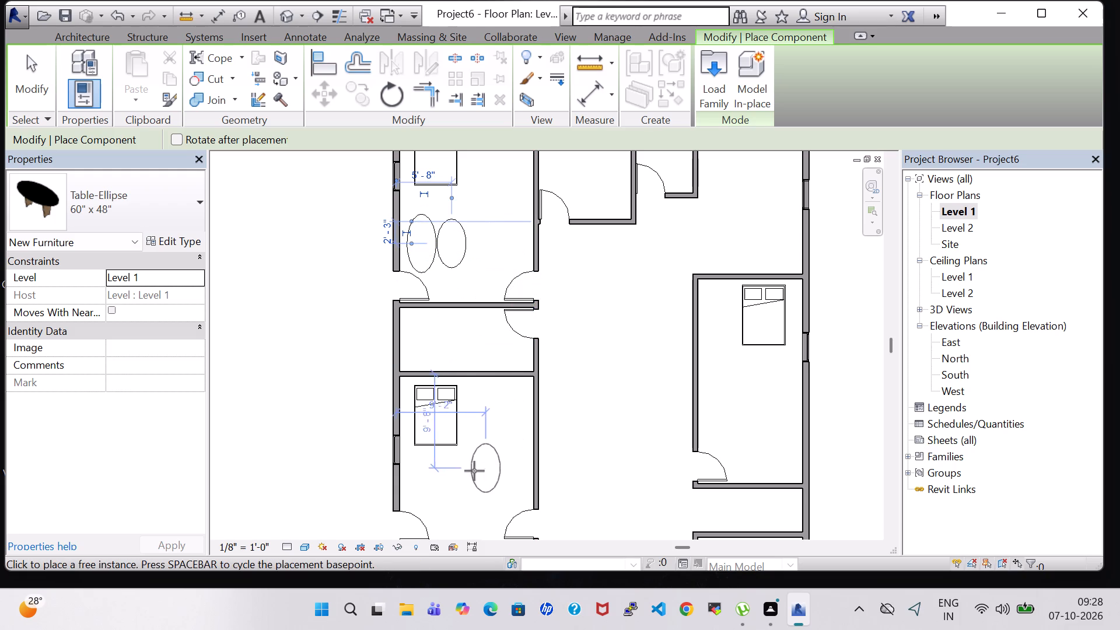
# Place a lengthwise 60" x 48" Table-Ellipse below the lower-left bedroom's bed and another about 3'-4" above the upper-right bedroom's lower wall.
pyautogui.click(416, 480)
pyautogui.moveTo(591, 416); pyautogui.dragTo(593, 395, button='middle')
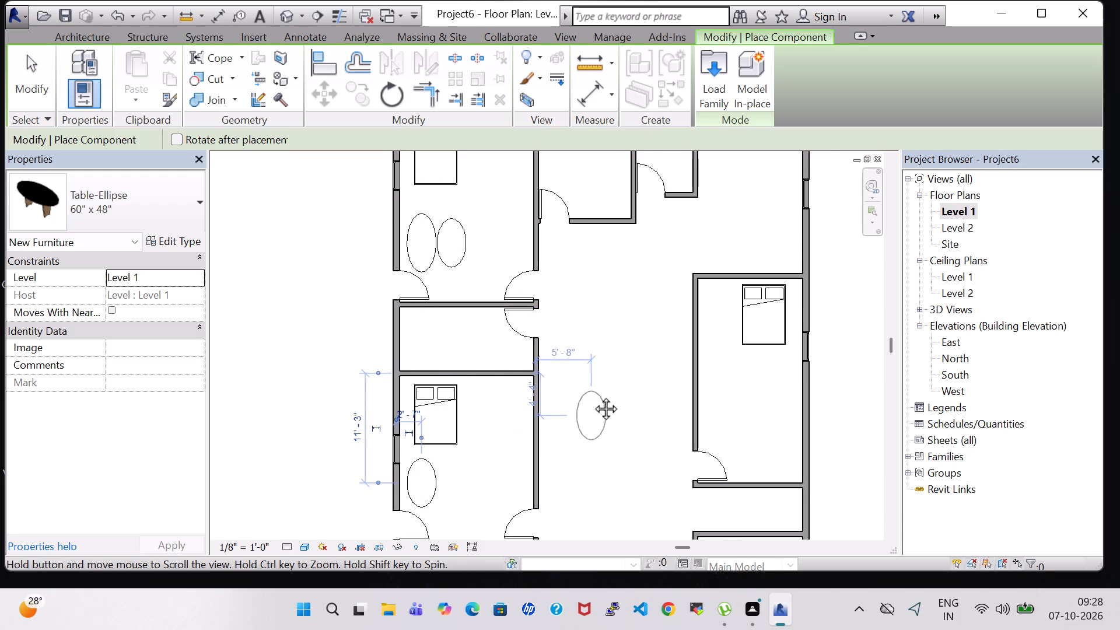
pyautogui.moveTo(593, 395); pyautogui.dragTo(618, 262, button='middle')
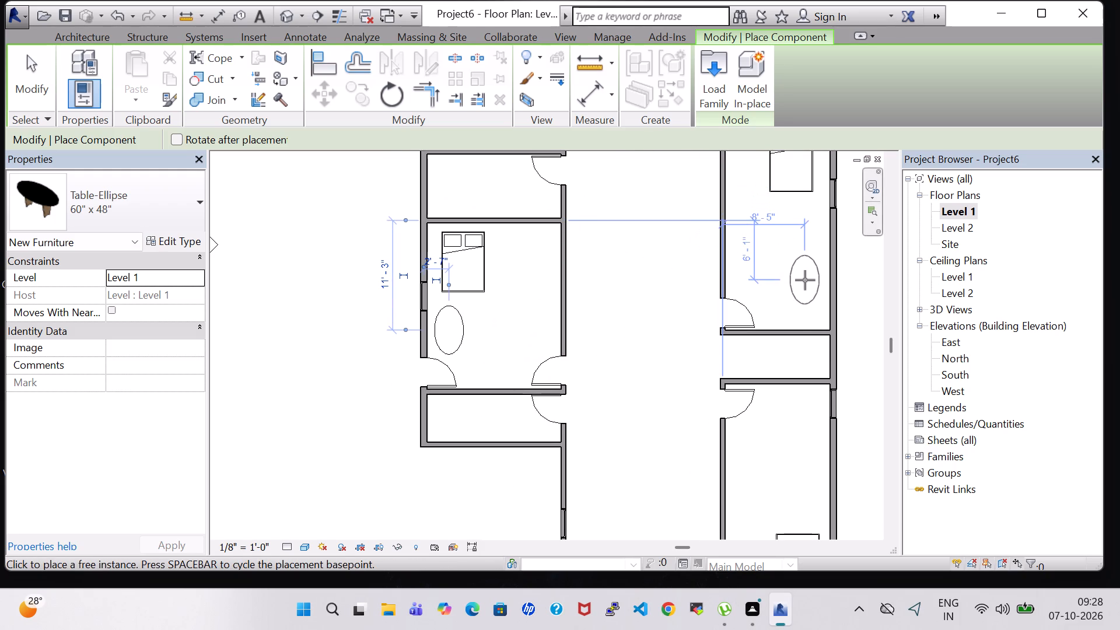
pyautogui.press('space')
pyautogui.press('space')
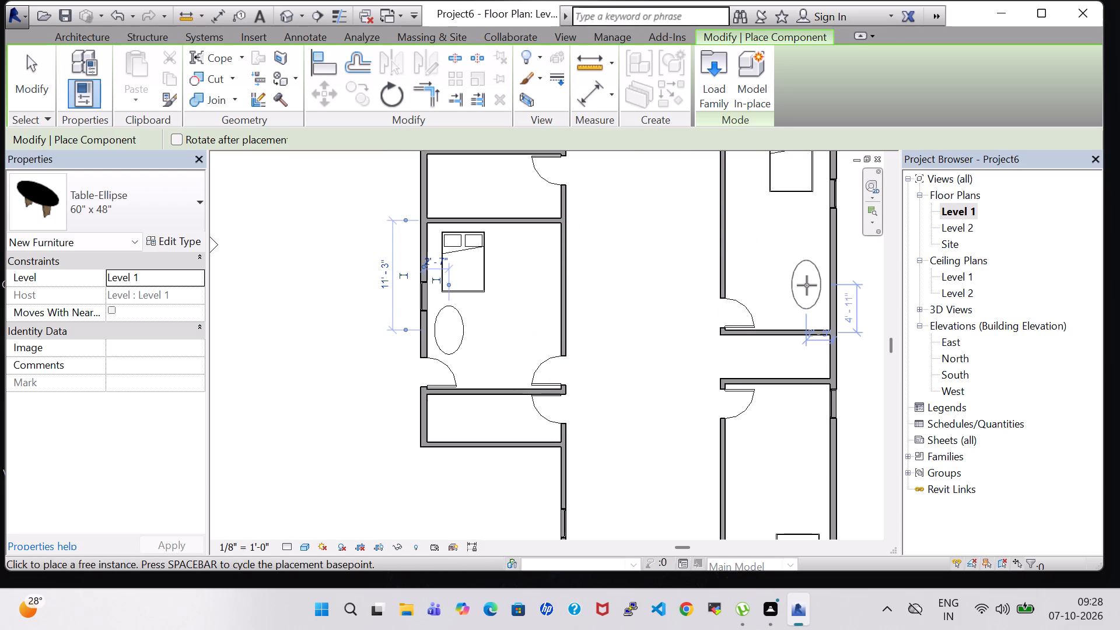
pyautogui.click(810, 300)
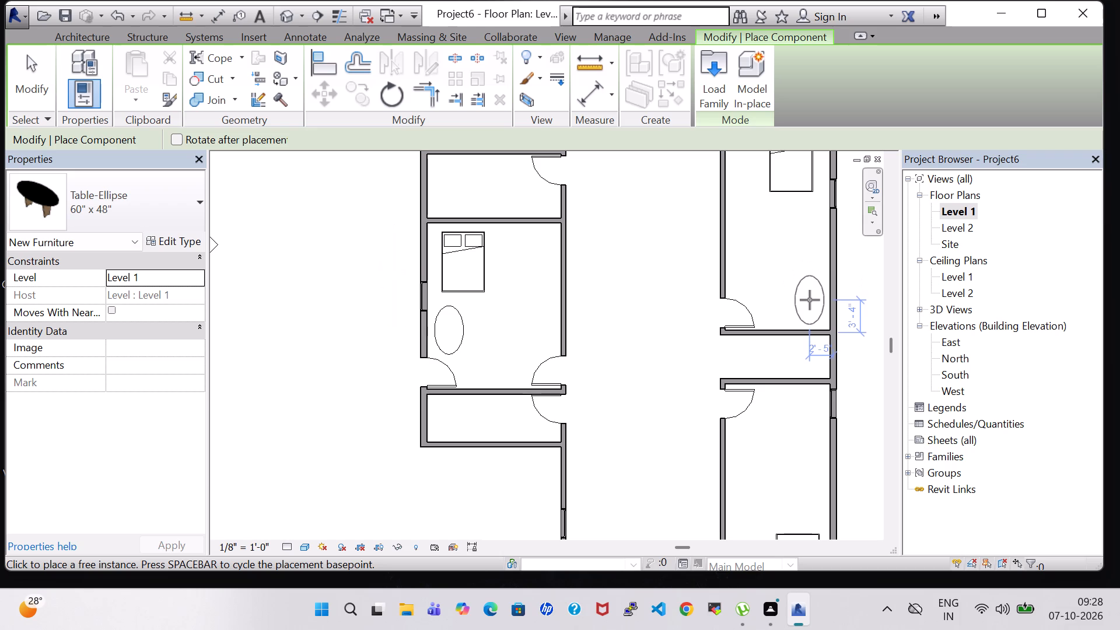
# Place a lengthwise 60" x 48" Table-Ellipse above the lower-right bedroom's bed, about 2'-5" from the outer wall, and finish placing components.
pyautogui.click(815, 485)
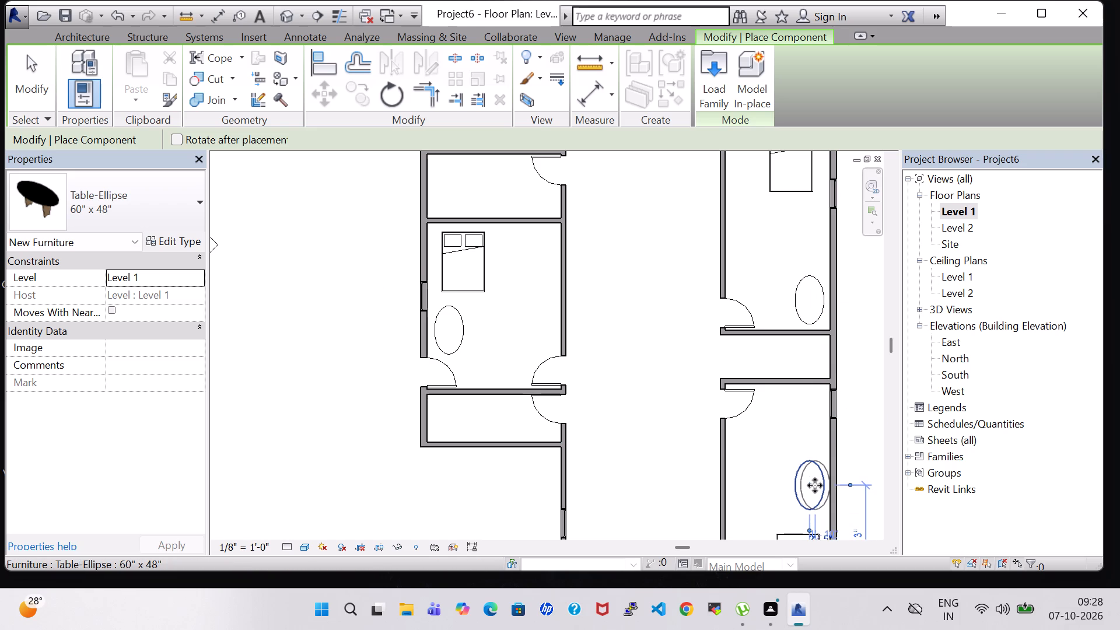
pyautogui.press('Escape')
pyautogui.press('Escape')
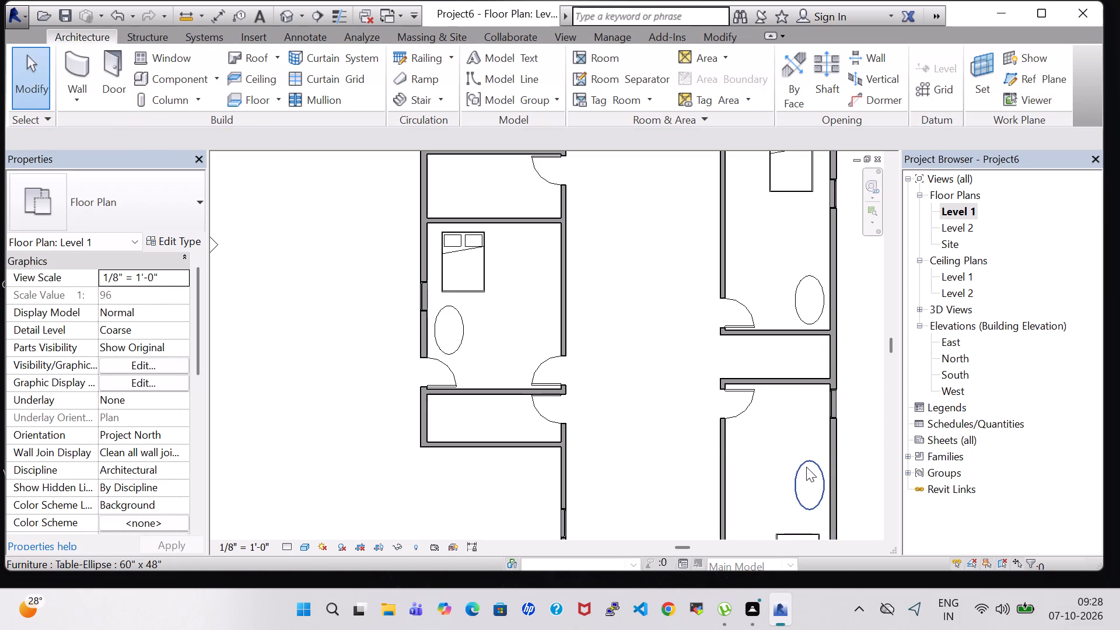
# Delete the 72" x 36" Table-Ellipse from the upper-left bedroom.
pyautogui.moveTo(492, 263); pyautogui.dragTo(512, 386, button='middle')
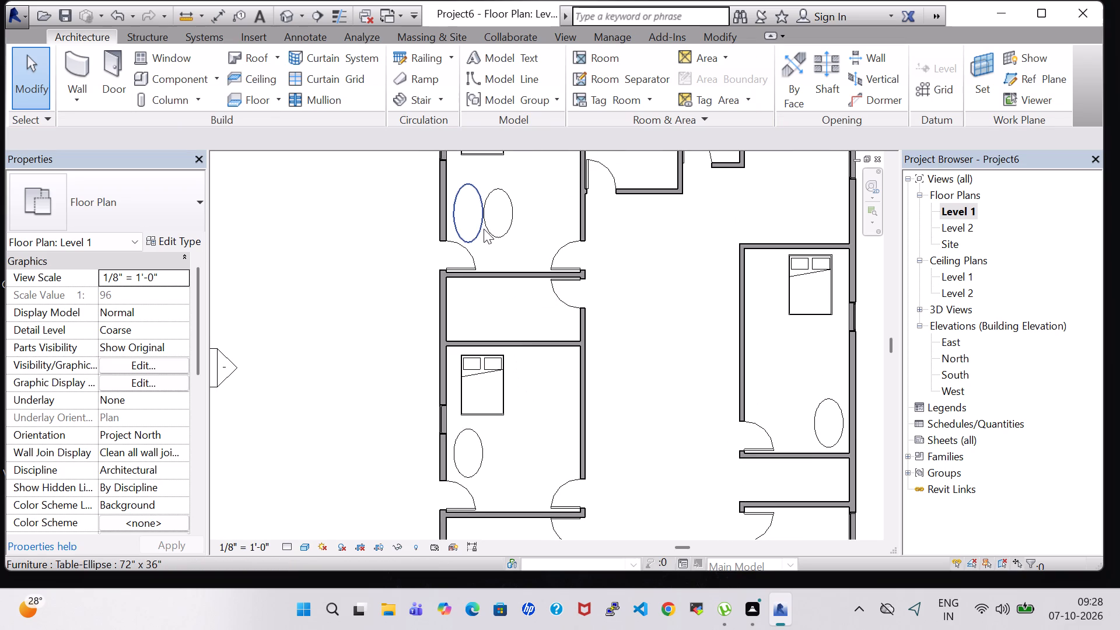
pyautogui.click(470, 228)
pyautogui.press('Delete')
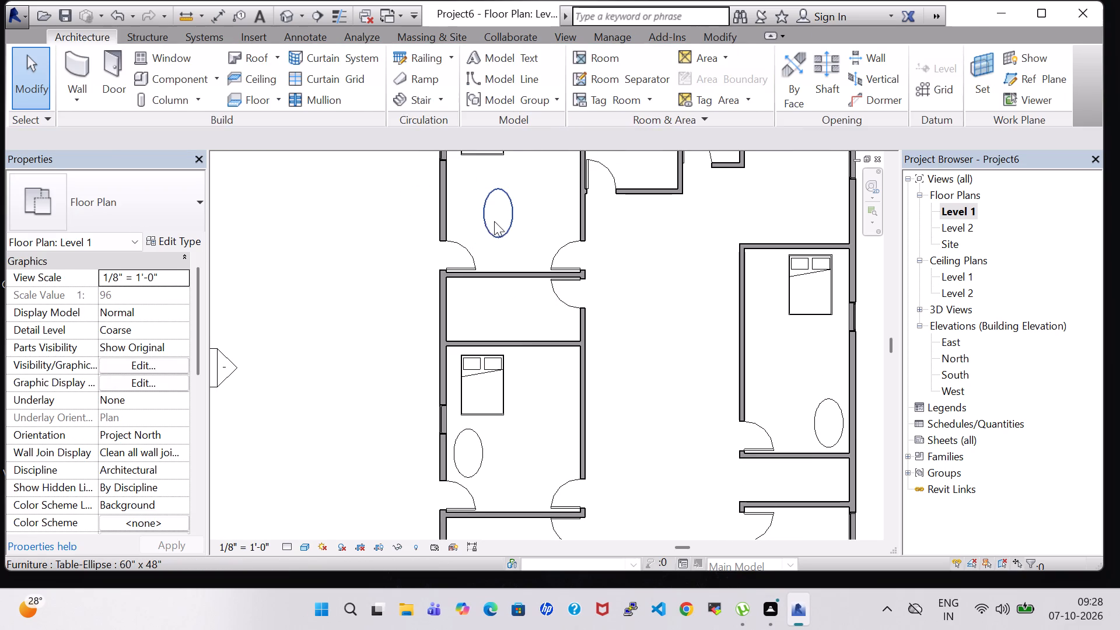
# Nudge the remaining 60" x 48" elliptical table in the upper-left bedroom slightly up and over toward the outer wall, below the bed.
pyautogui.click(494, 221)
pyautogui.press('Up')
pyautogui.press('Up')
pyautogui.press('Up')
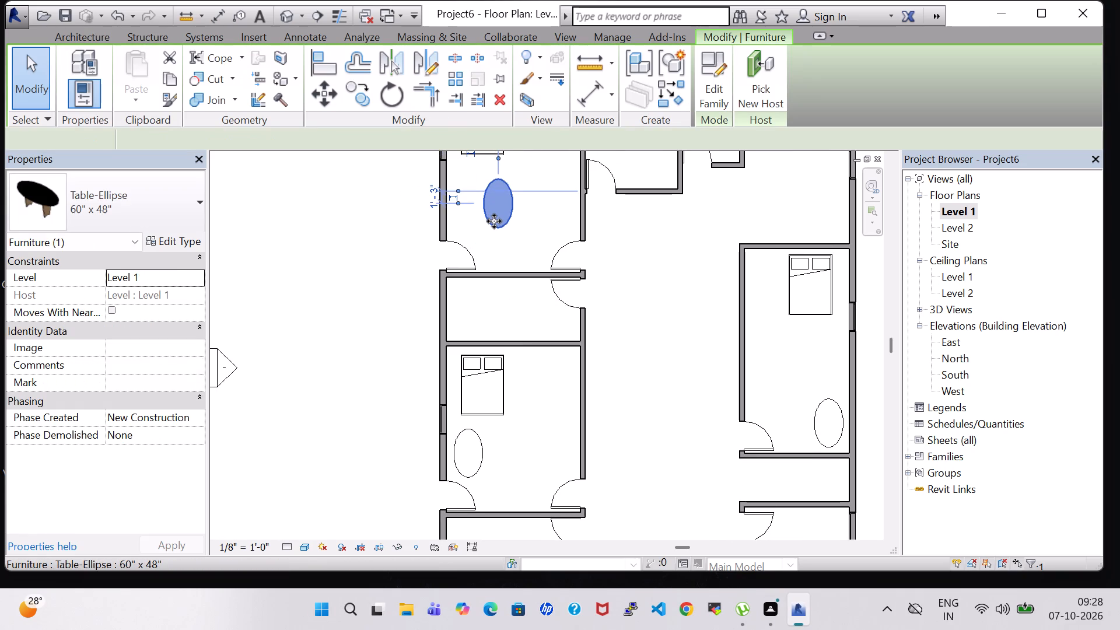
pyautogui.press('Left')
pyautogui.press('Left')
pyautogui.press('Left')
pyautogui.press('Left')
pyautogui.press('Left')
pyautogui.press('Left')
pyautogui.press('Left')
pyautogui.press('Left')
pyautogui.press('Left')
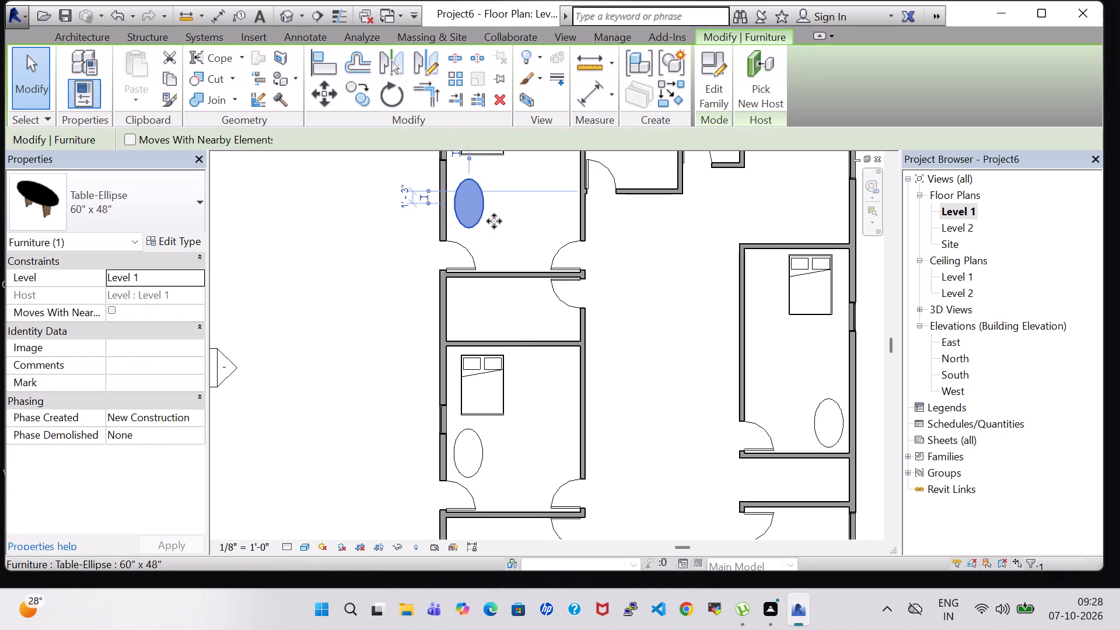
pyautogui.press('Left')
# Nudge the lower-left bedroom's elliptical table toward the outer wall, to about 2'-3" from it.
pyautogui.click(475, 449)
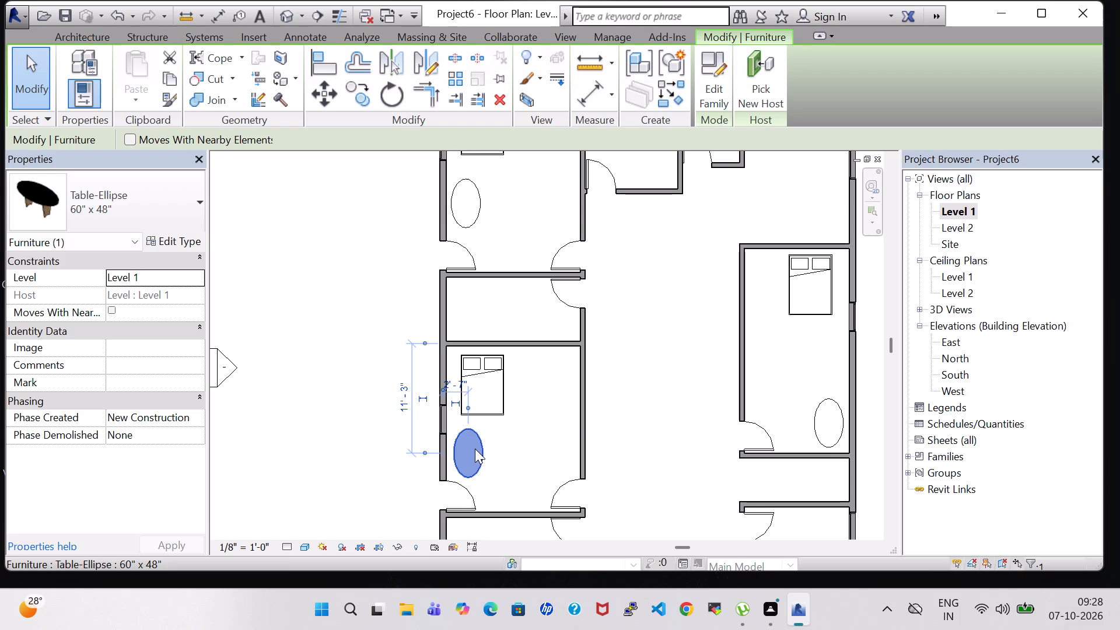
pyautogui.press('Left')
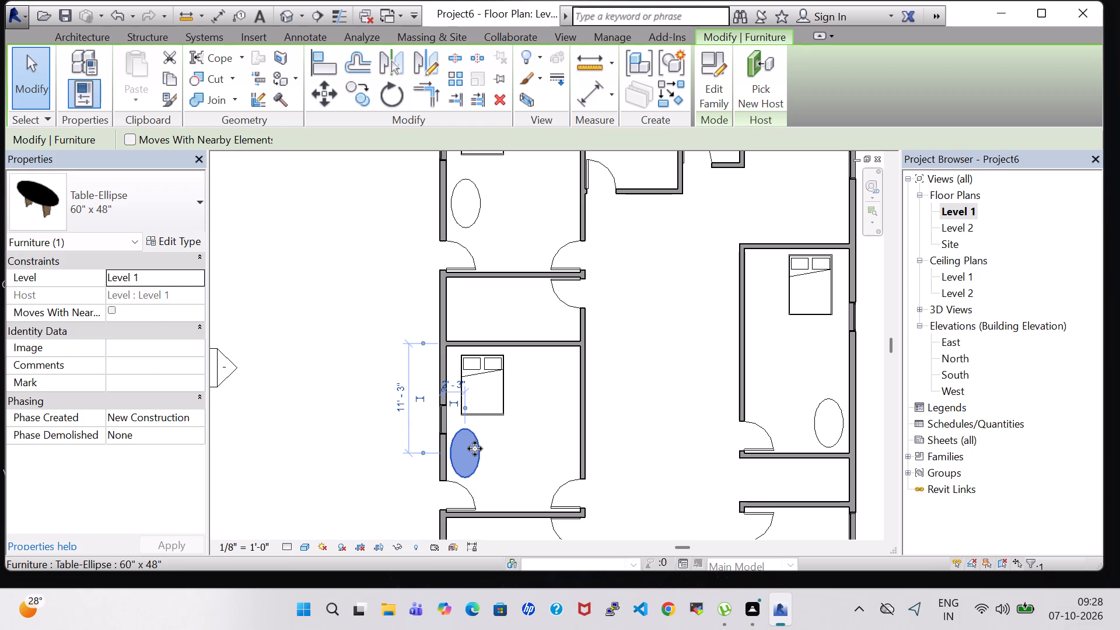
# Nudge the lower-right bedroom's elliptical table one increment closer to the outer wall.
pyautogui.scroll(1, 605, 423)
pyautogui.moveTo(605, 423); pyautogui.dragTo(624, 240, button='middle')
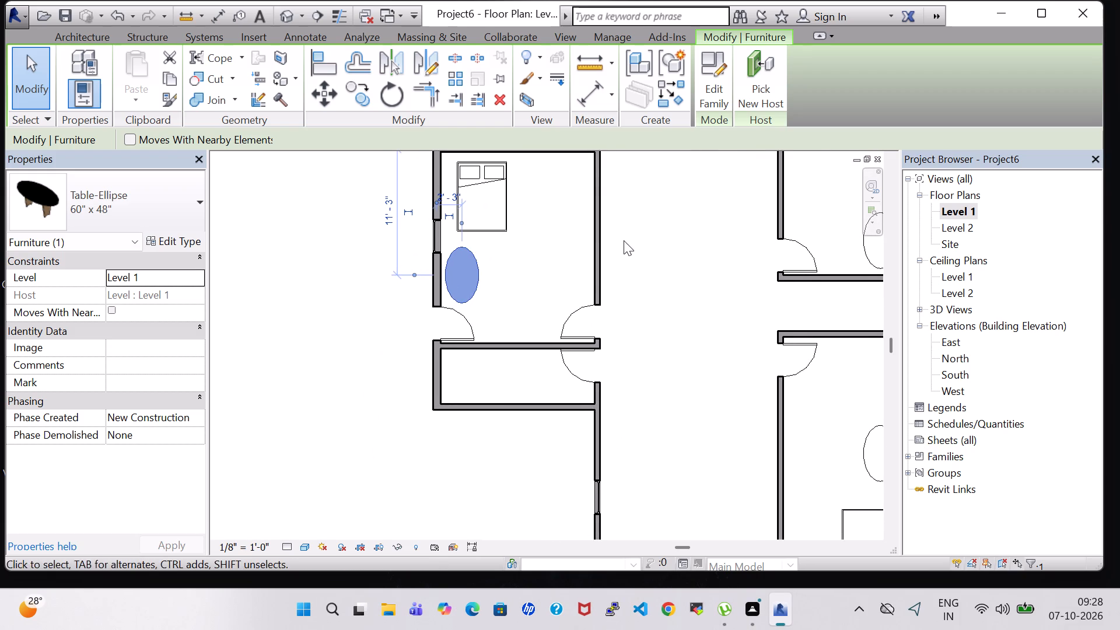
pyautogui.moveTo(626, 240); pyautogui.dragTo(469, 302, button='middle')
pyautogui.scroll(1, 709, 471)
pyautogui.moveTo(709, 471); pyautogui.dragTo(750, 315, button='middle')
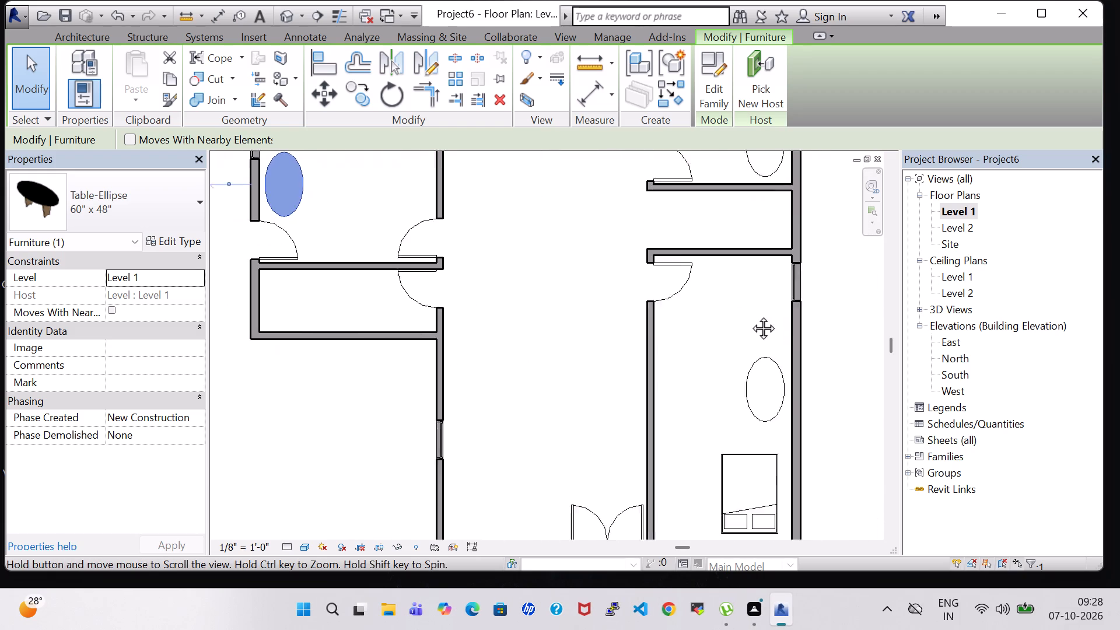
pyautogui.moveTo(750, 315); pyautogui.dragTo(745, 297, button='middle')
pyautogui.scroll(1, 759, 324)
pyautogui.click(759, 324)
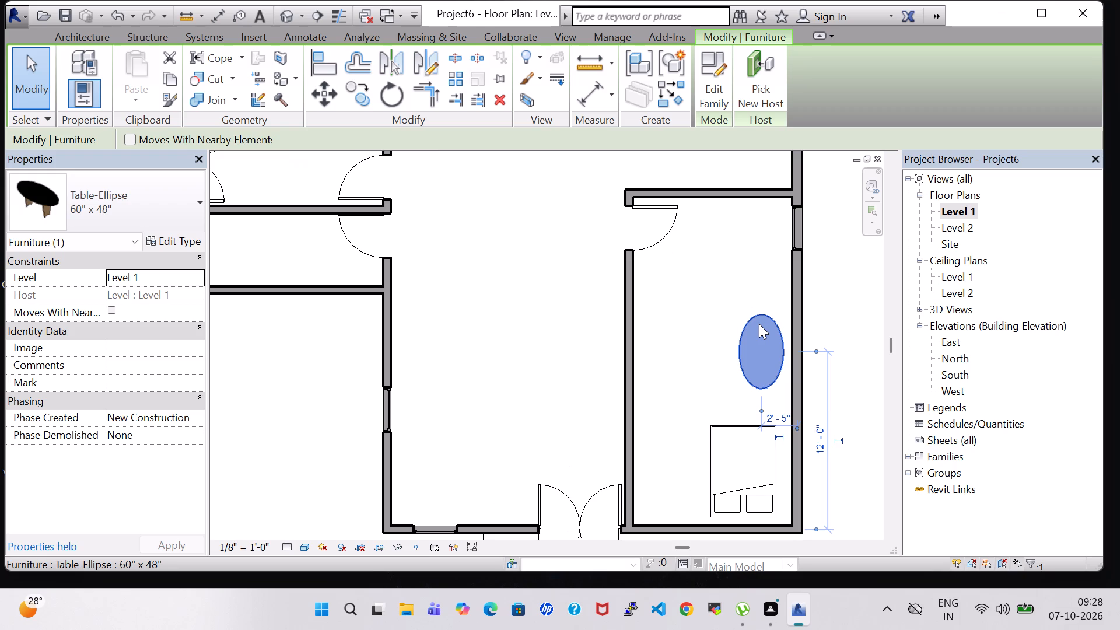
pyautogui.press('Right')
# Nudge the upper-right bedroom's elliptical table toward the outer wall, to about 2'-2" from it, keeping its vertical position.
pyautogui.scroll(2, 752, 241)
pyautogui.moveTo(752, 241); pyautogui.dragTo(722, 471, button='middle')
pyautogui.scroll(-2, 729, 435)
pyautogui.click(735, 303)
pyautogui.press('Up')
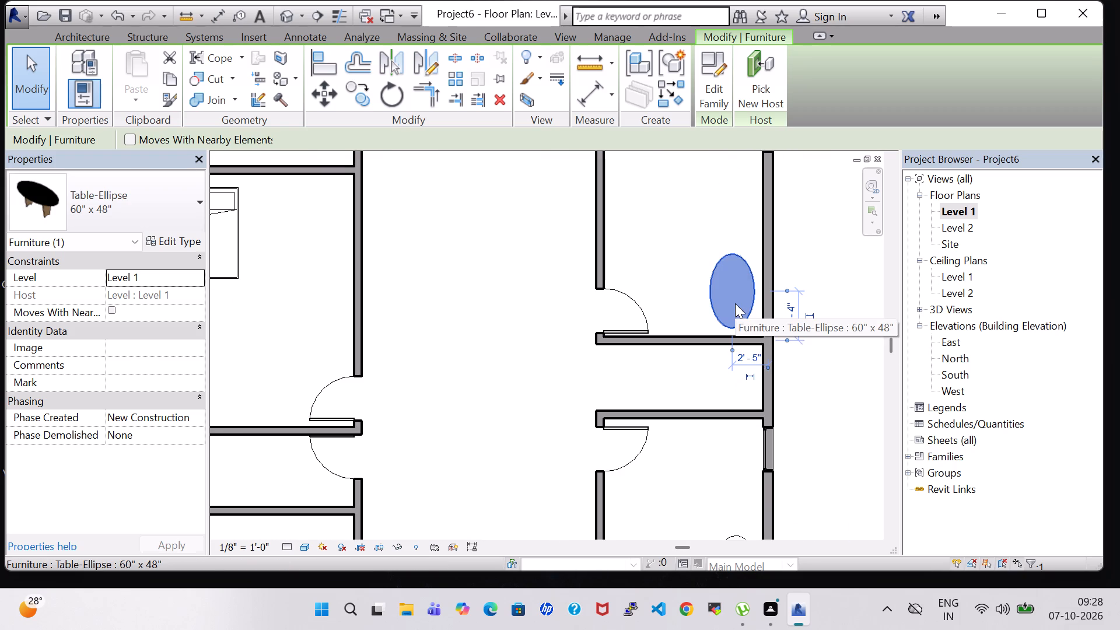
pyautogui.press('Down')
pyautogui.press('Right')
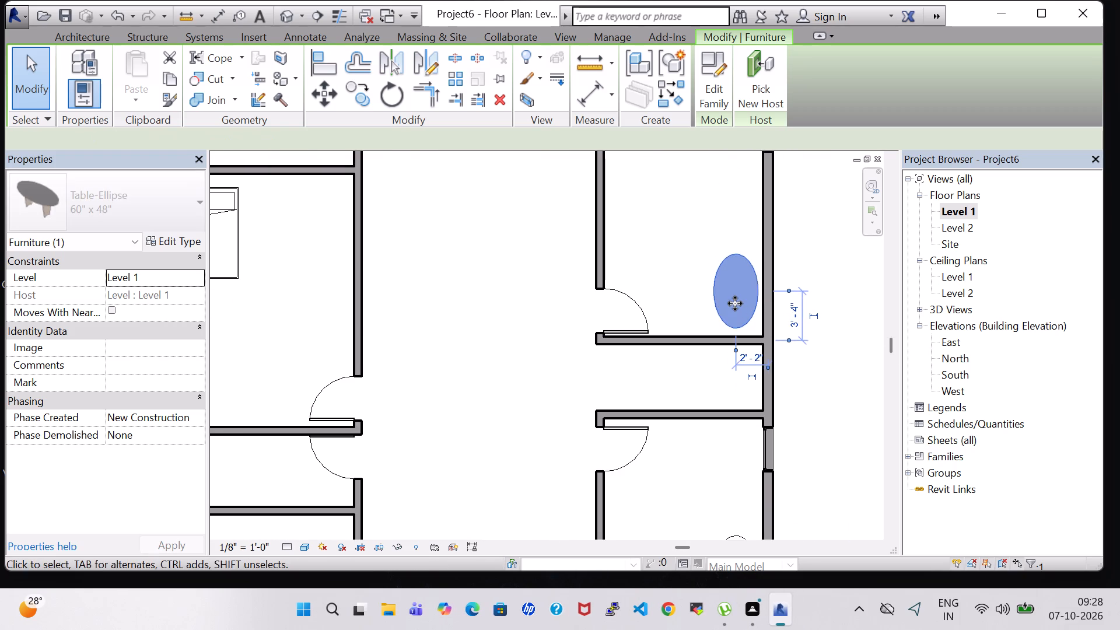
# Nudge the lower-right bedroom's double bed toward the outer wall, to about 5'-11" from the inner wall.
pyautogui.scroll(-4, 735, 303)
pyautogui.moveTo(718, 421); pyautogui.dragTo(708, 202, button='middle')
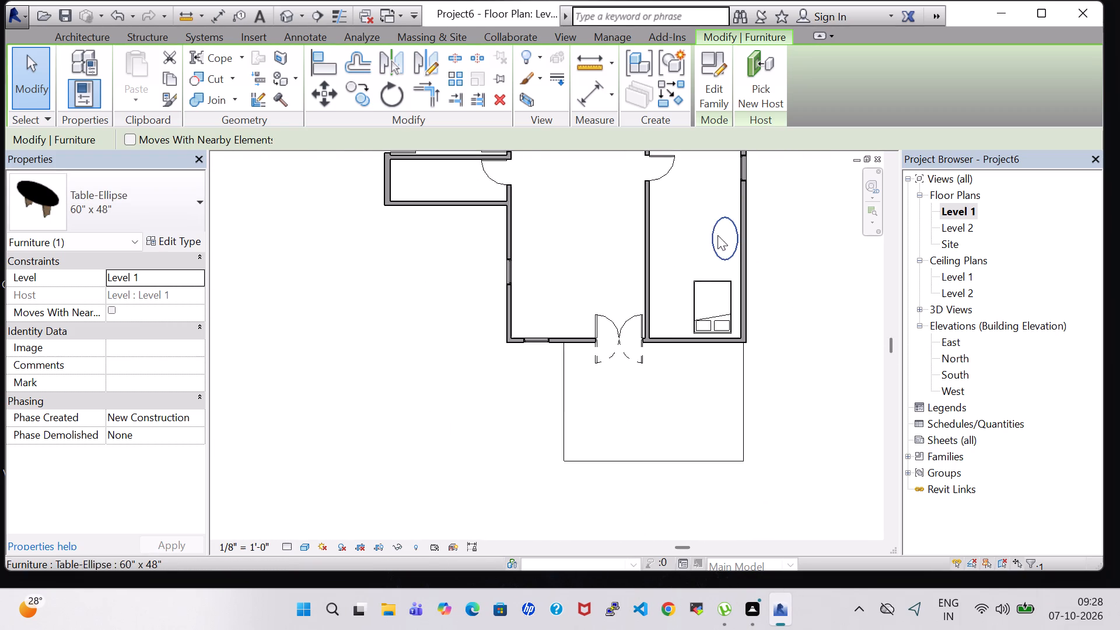
pyautogui.click(722, 286)
pyautogui.press('Right')
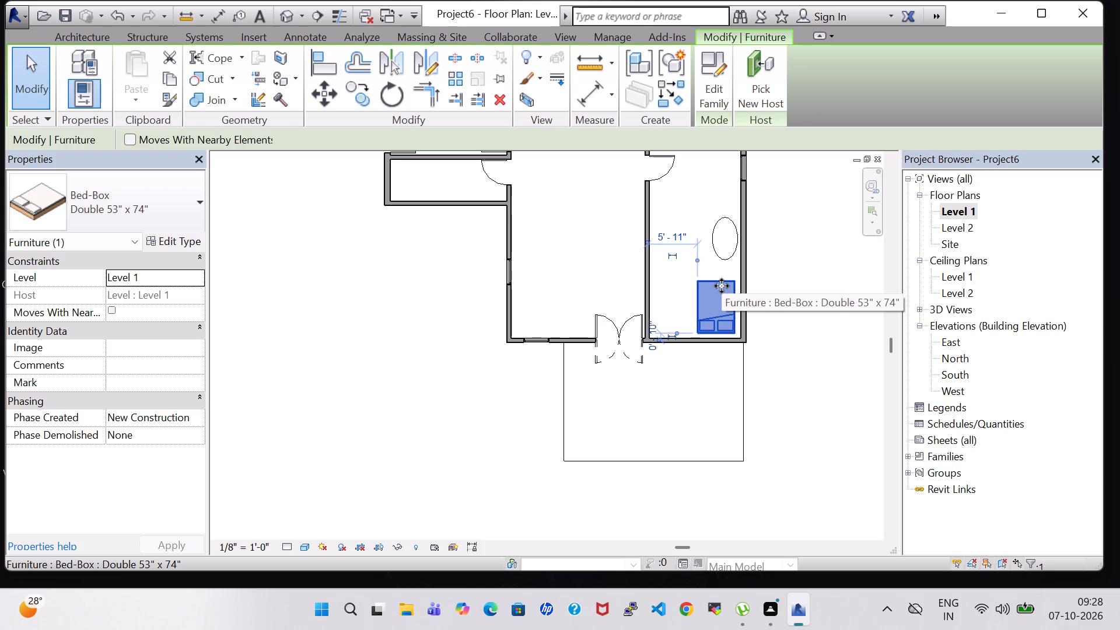
# Nudge the lower-left bedroom's bed up and toward the outer wall, about 0'-7" from the upper wall and 8'-8" from the inner wall.
pyautogui.scroll(-2, 722, 286)
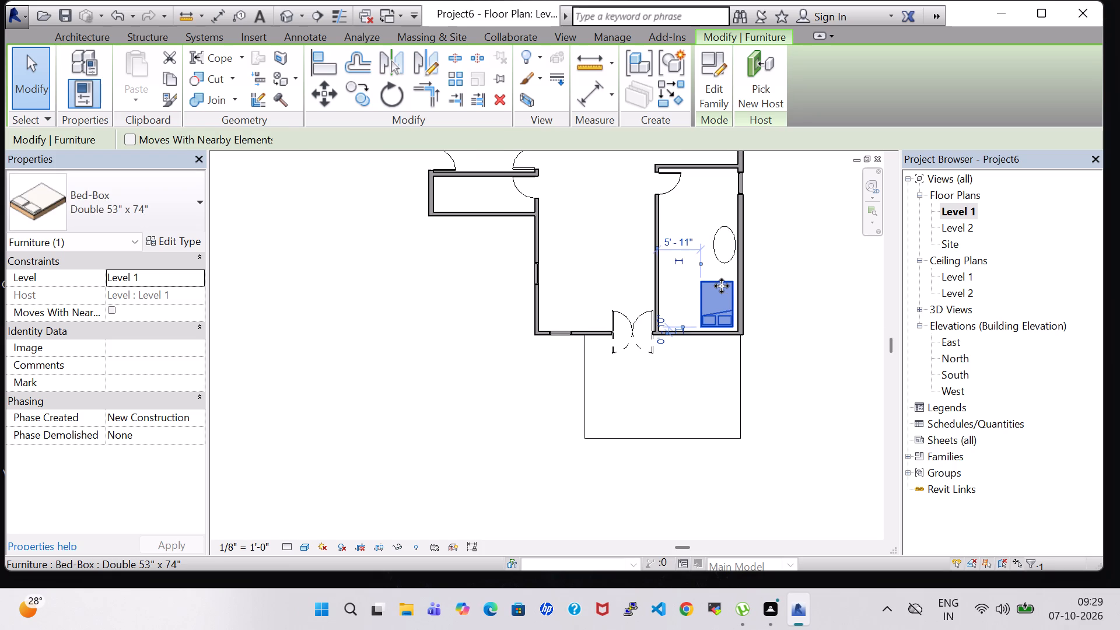
pyautogui.moveTo(632, 255); pyautogui.dragTo(665, 436, button='middle')
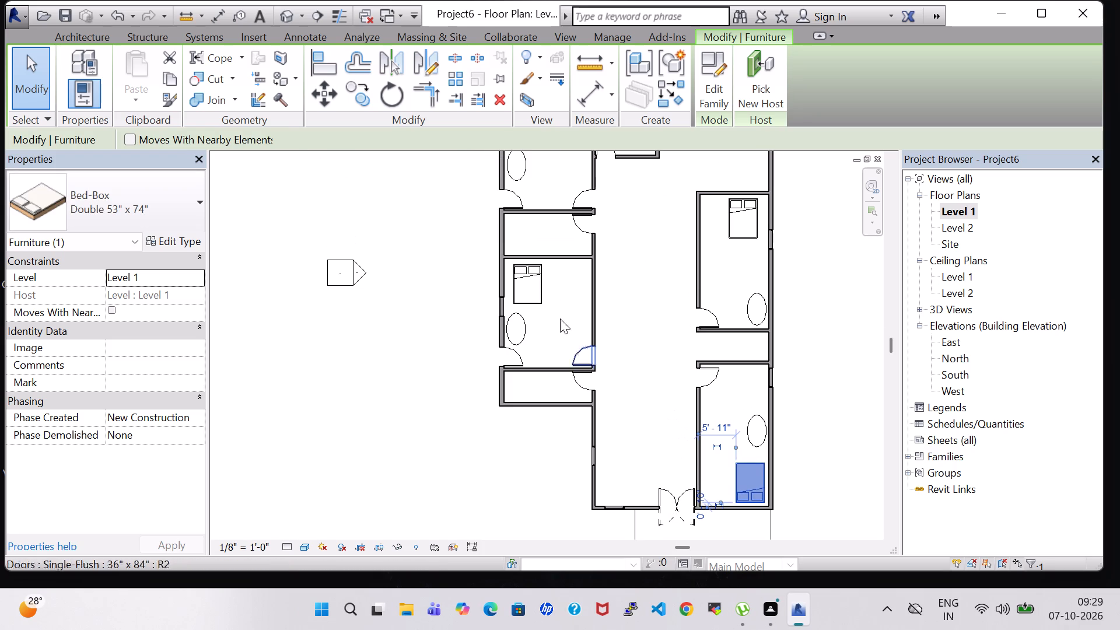
pyautogui.click(540, 292)
pyautogui.press('Up')
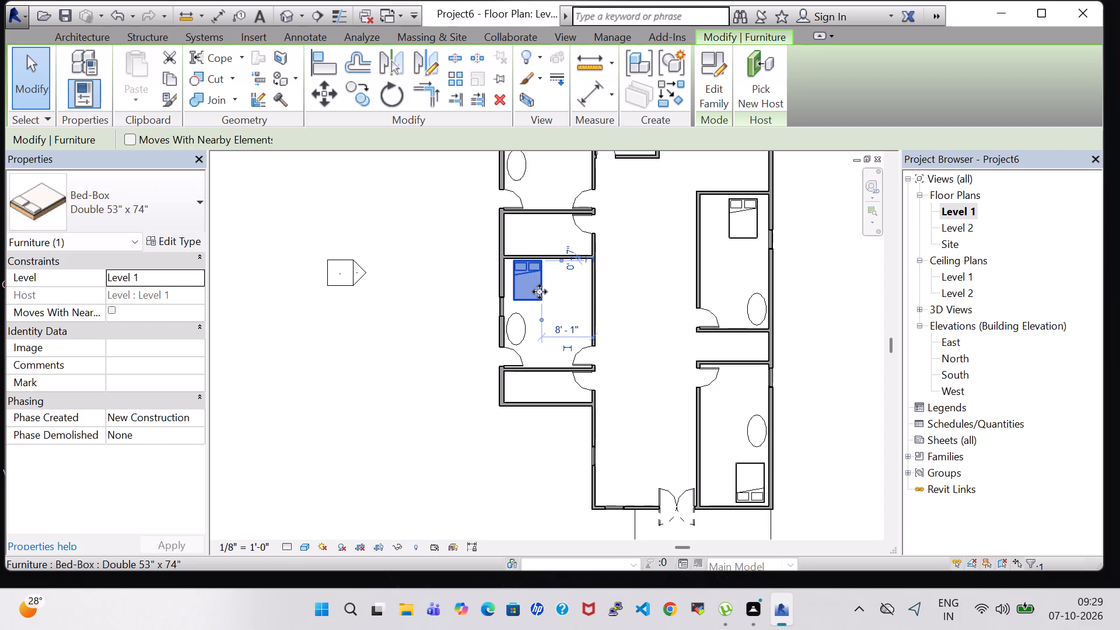
pyautogui.press('Left')
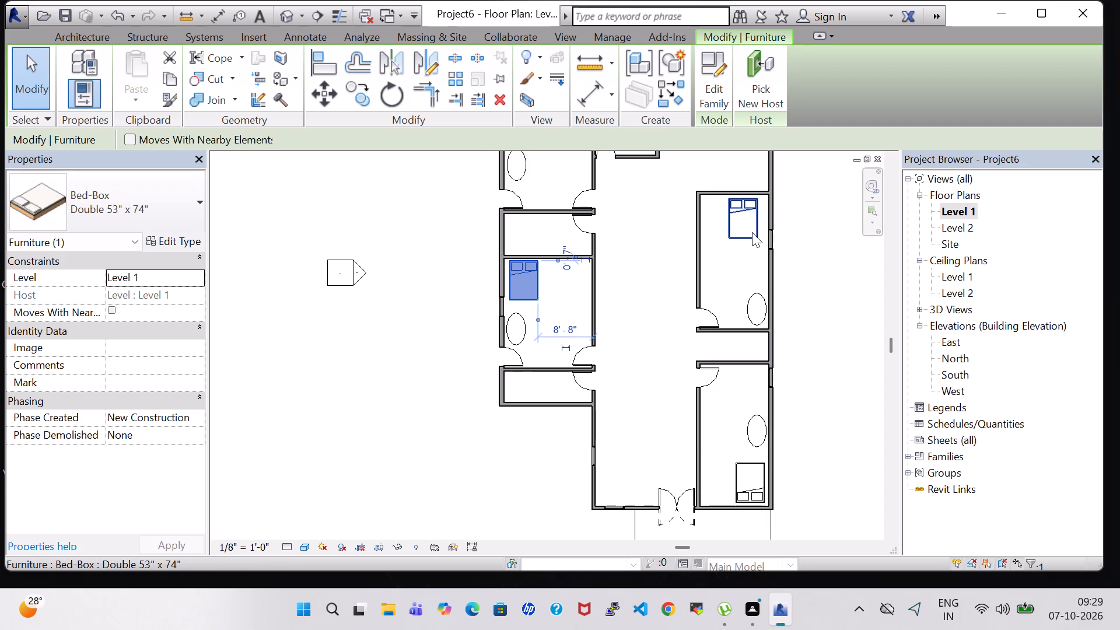
# Nudge the upper-right bedroom's bed toward the outer wall, to about 0'-11" from it.
pyautogui.click(752, 232)
pyautogui.press('Right')
pyautogui.press('Right')
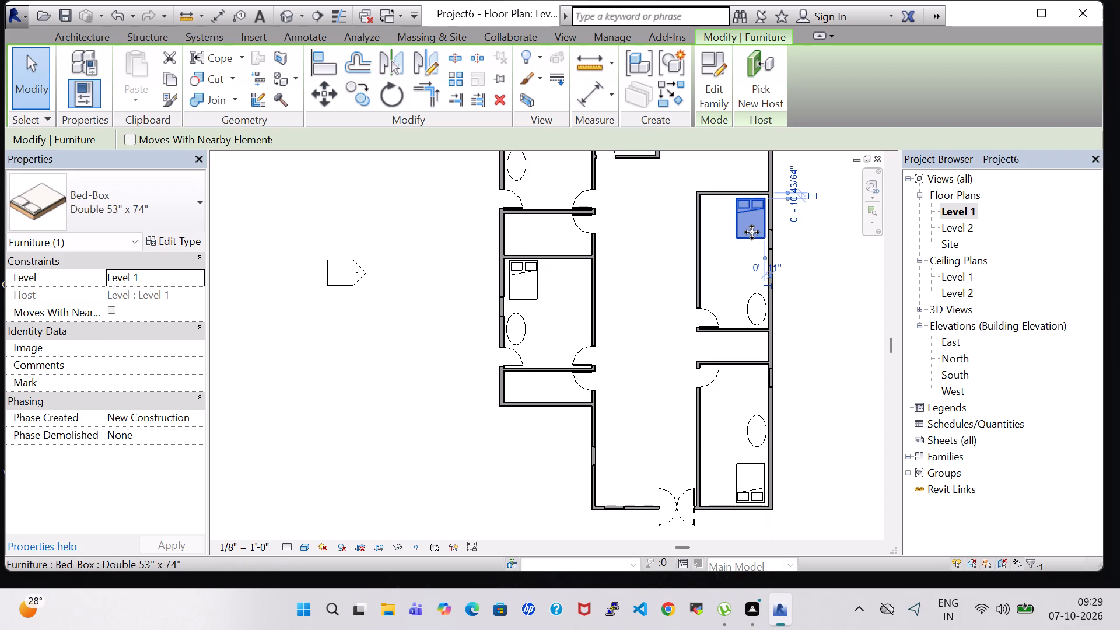
# Nudge the upper-left bedroom's bed closer to the outer corner, to about 0'-8" from the upper wall, and deselect it.
pyautogui.moveTo(729, 160); pyautogui.dragTo(726, 330, button='middle')
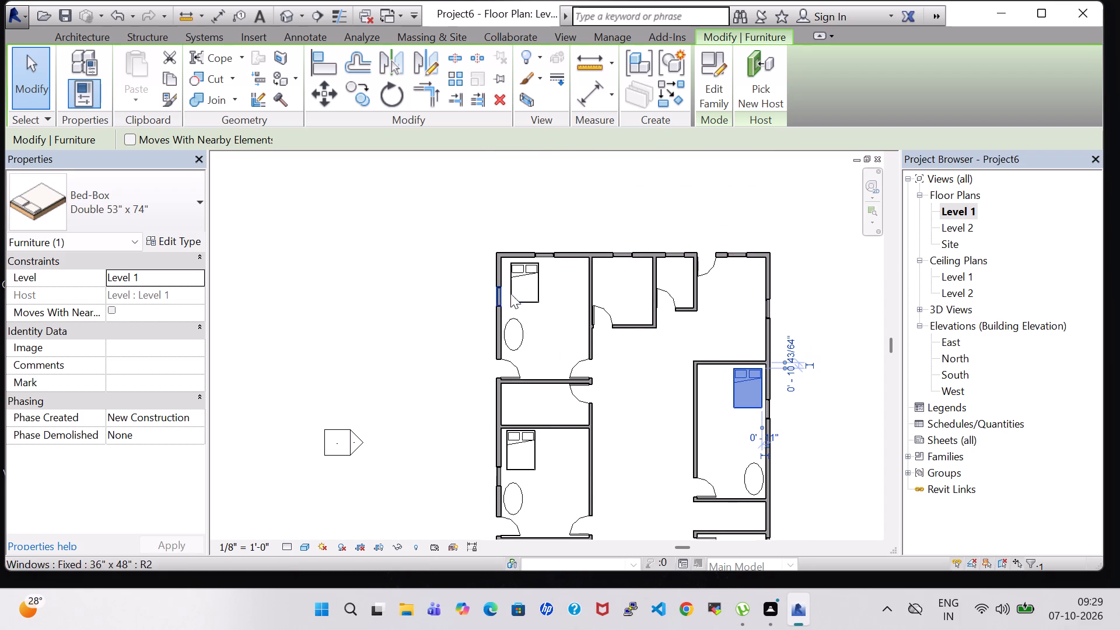
pyautogui.click(519, 289)
pyautogui.press('Left')
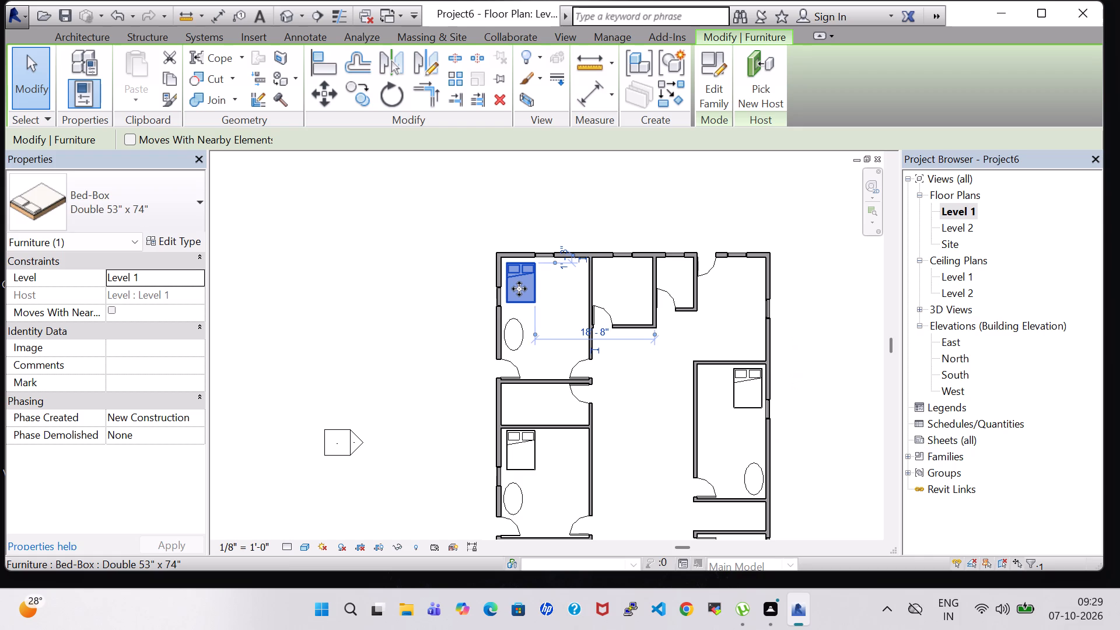
pyautogui.press('Left')
pyautogui.press('Up')
pyautogui.press('Right')
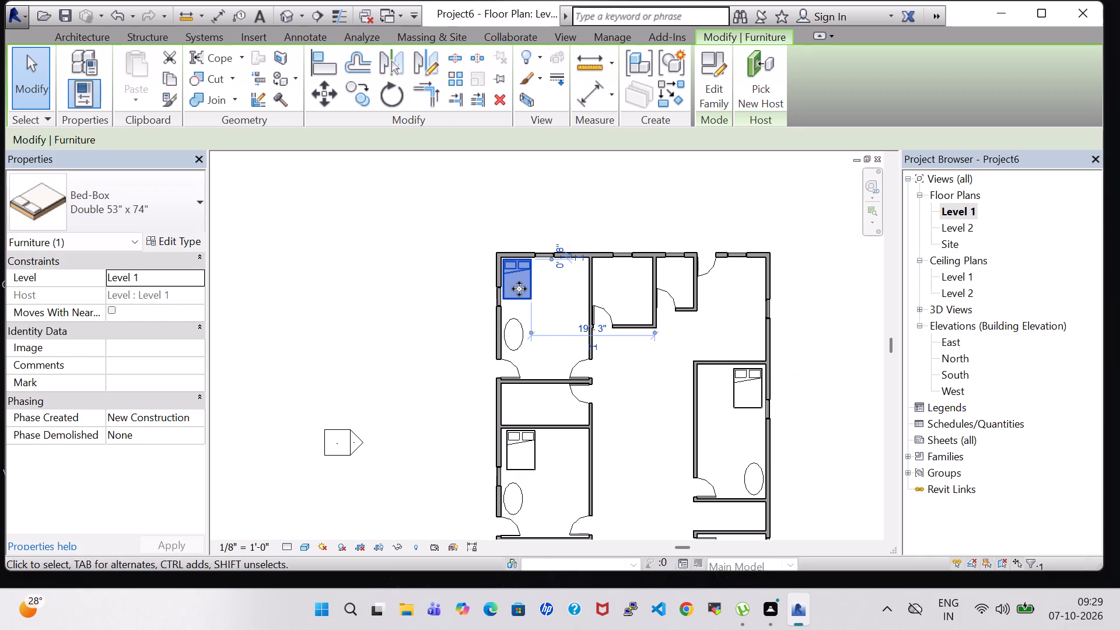
pyautogui.click(676, 189)
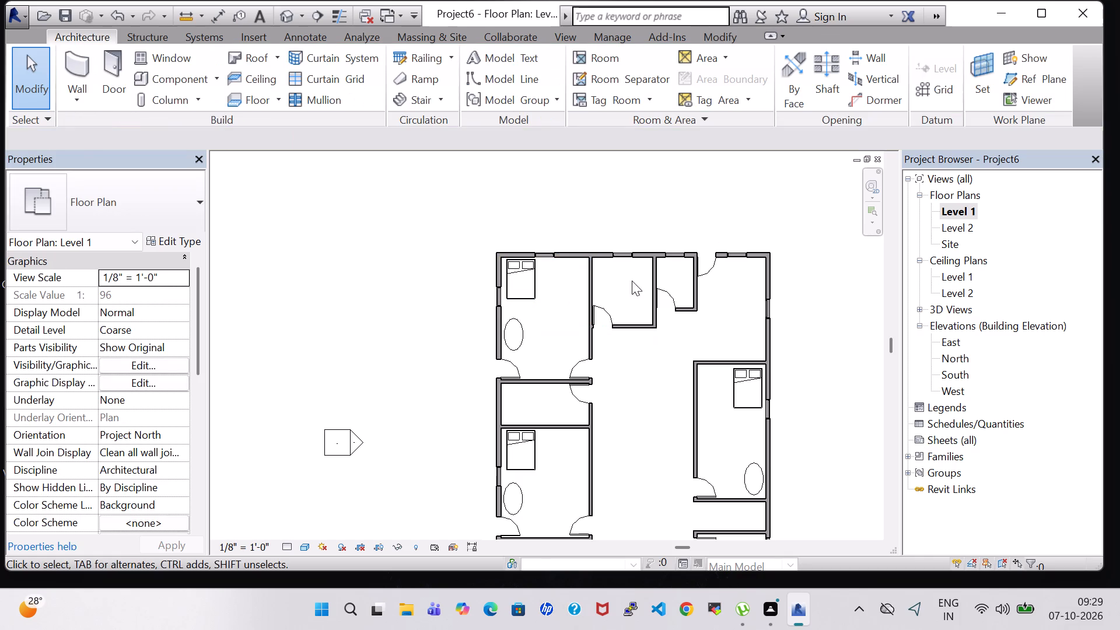
# Load the Cabinet-File 2 Drawer family from the Furniture > Storage folder of the US Imperial library for component placement.
pyautogui.click(171, 73)
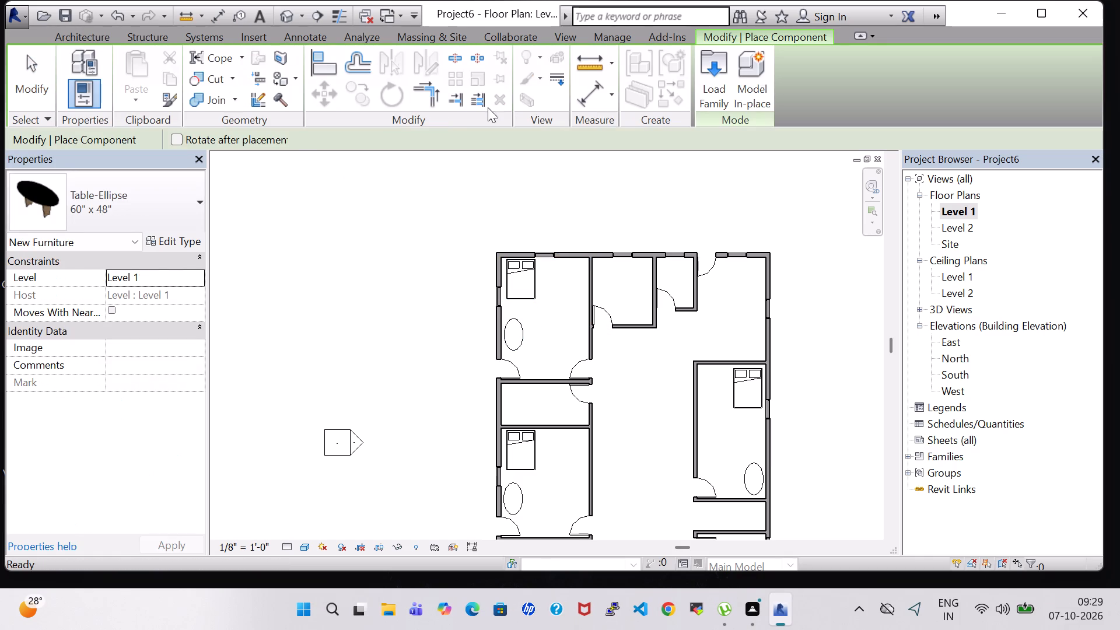
pyautogui.click(708, 75)
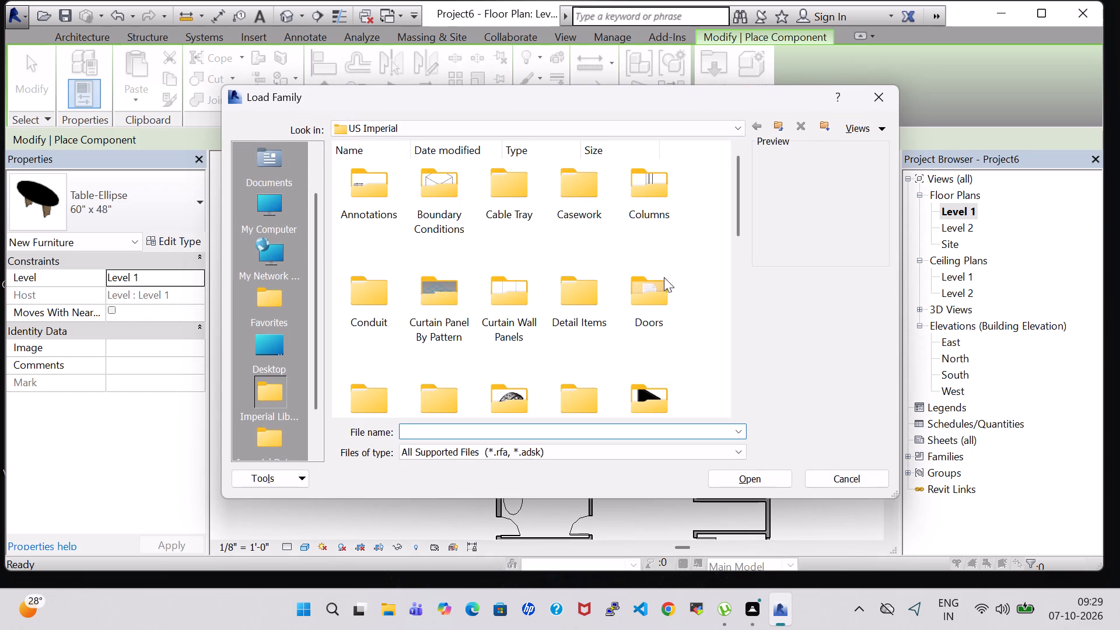
pyautogui.scroll(-1, 663, 281)
pyautogui.doubleClick(655, 267)
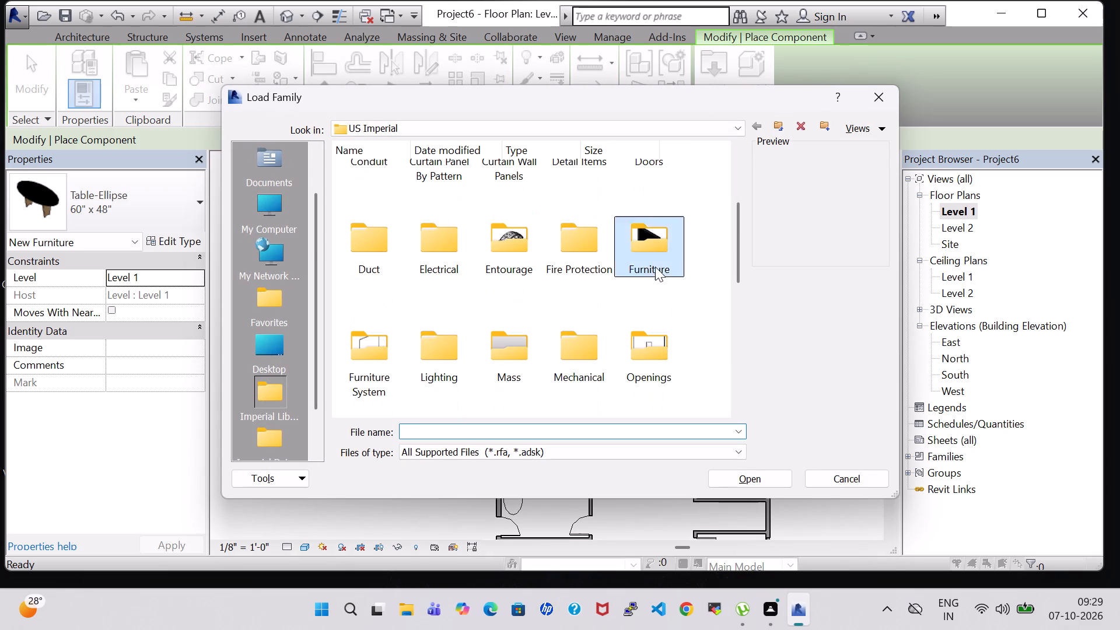
pyautogui.doubleClick(499, 182)
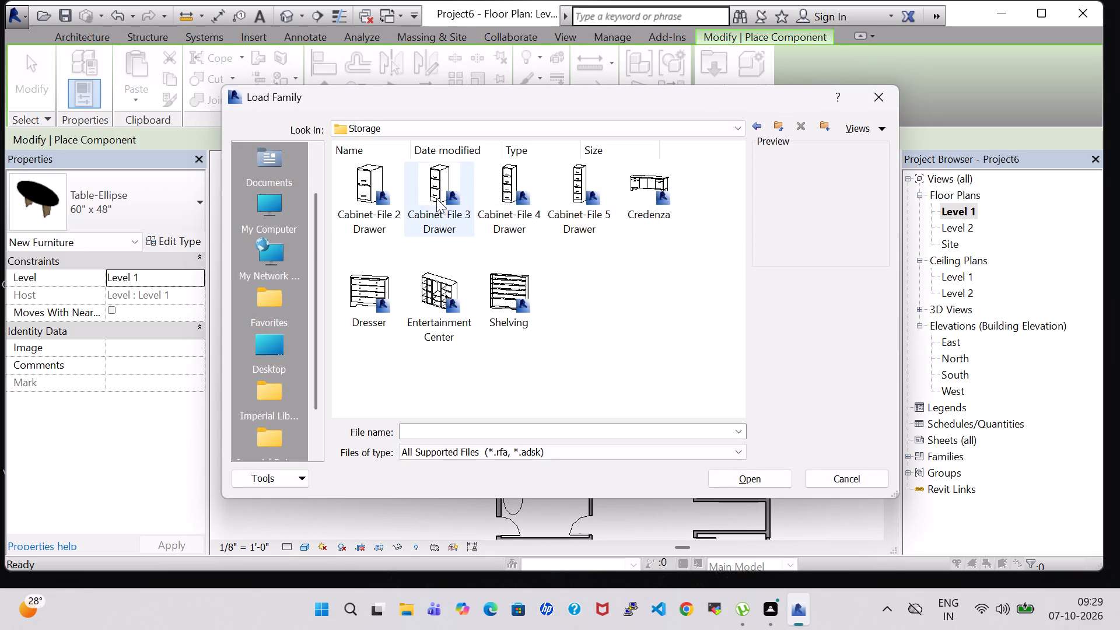
pyautogui.click(374, 186)
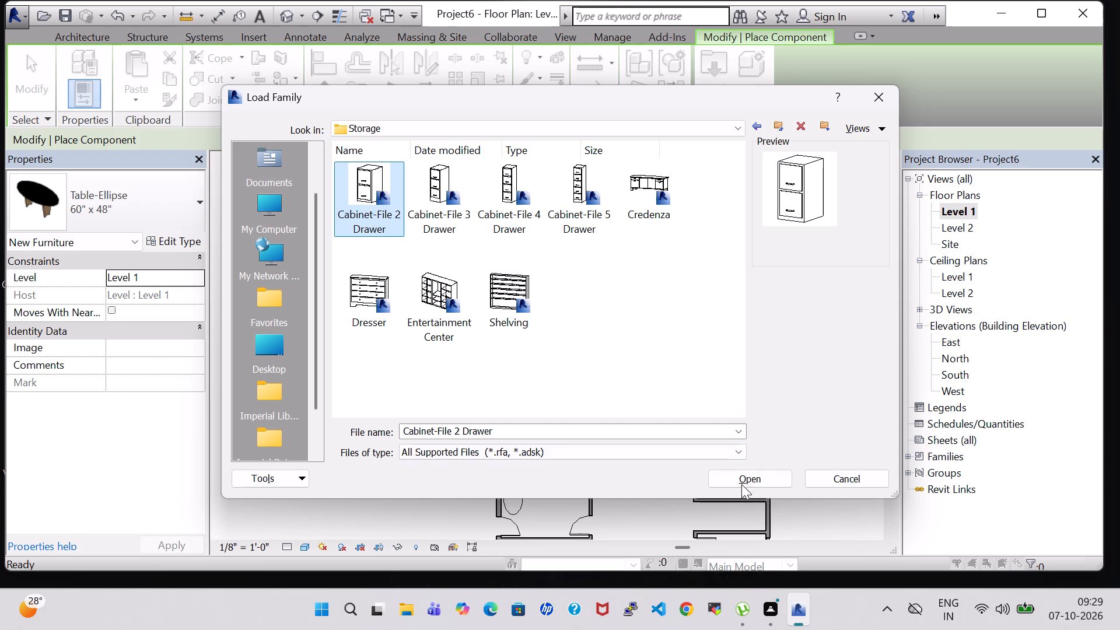
pyautogui.click(740, 477)
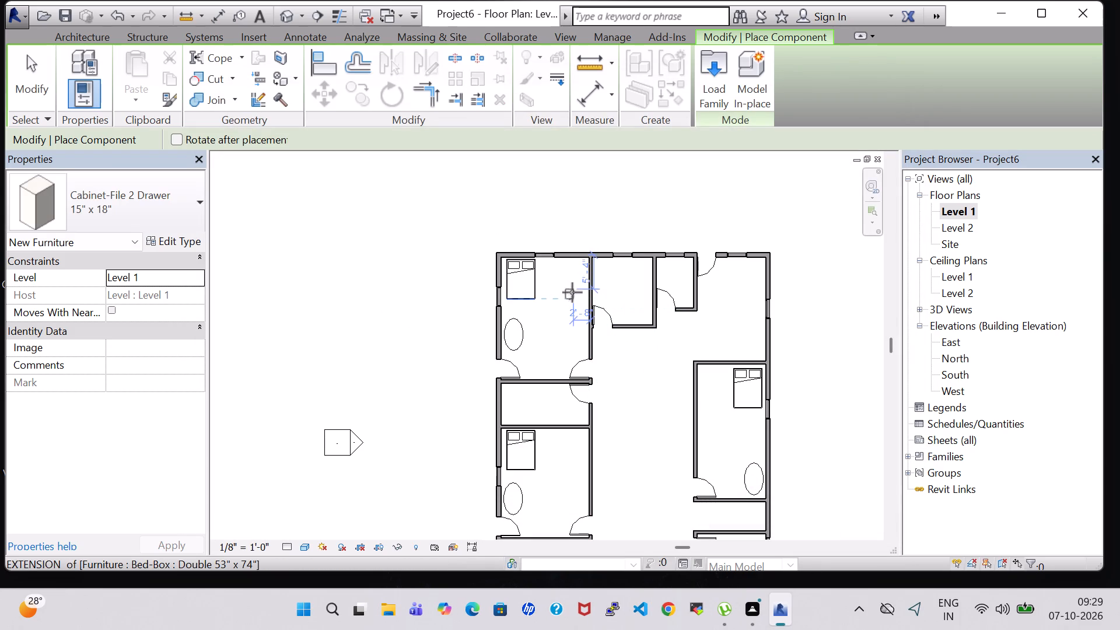
# Place a 15" x 18" Cabinet-File 2 Drawer beside the upper-left bedroom's inner wall, about 4'-1" from the upper wall.
pyautogui.scroll(4, 575, 291)
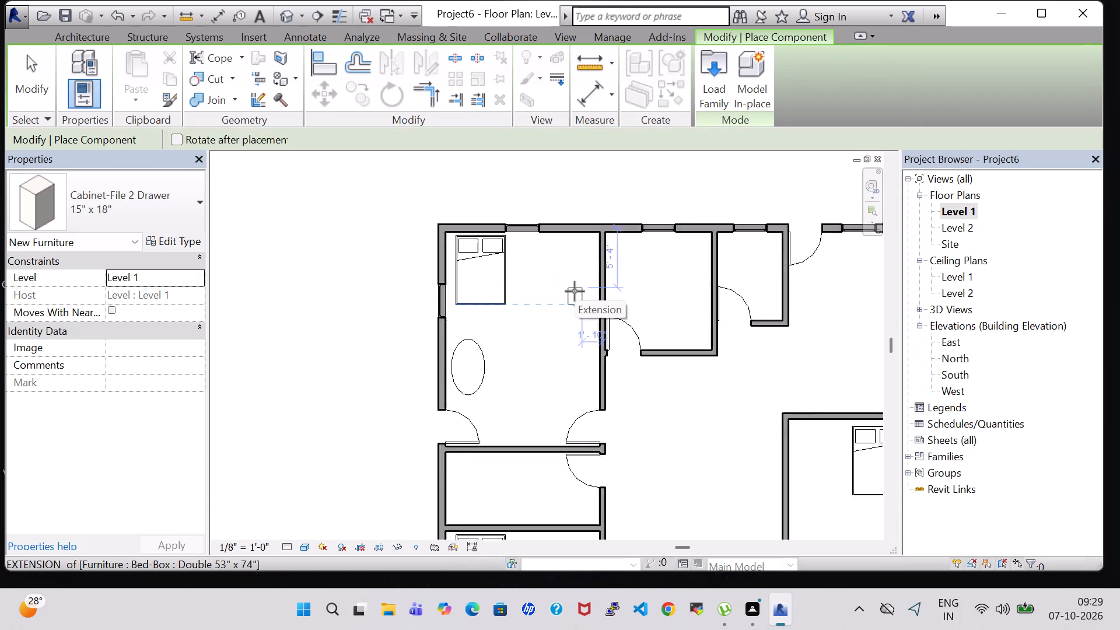
pyautogui.scroll(3, 575, 291)
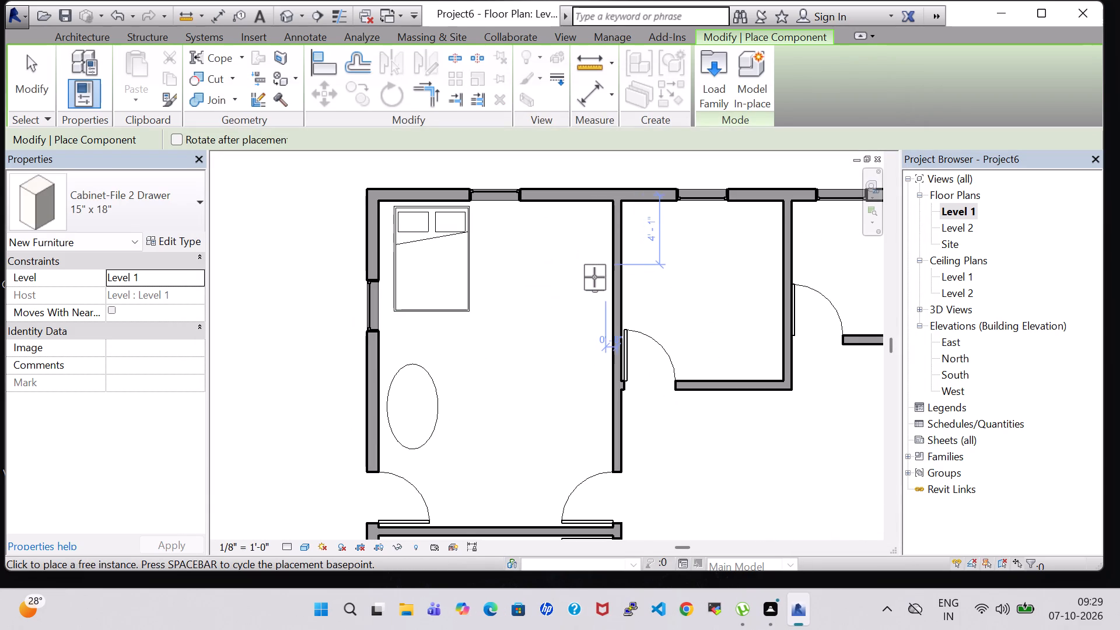
pyautogui.click(594, 277)
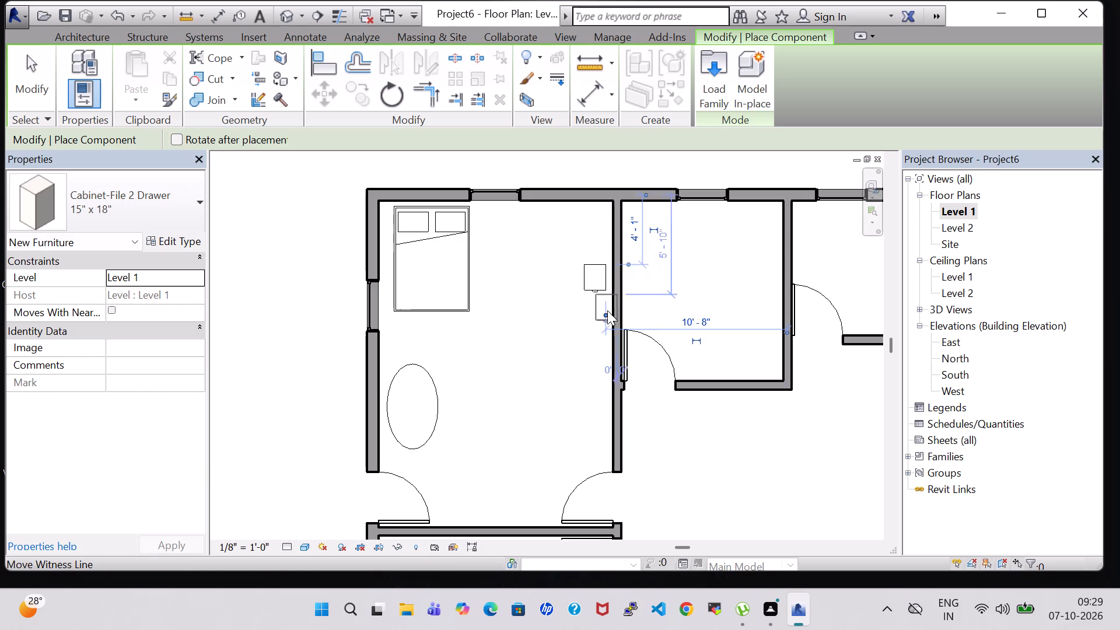
# Place a 15" x 18" Cabinet-File 2 Drawer near the lower-left bedroom's inner wall, about 9'-8" below its upper wall.
pyautogui.scroll(-6, 607, 310)
pyautogui.moveTo(624, 395); pyautogui.dragTo(605, 234, button='middle')
pyautogui.scroll(1, 605, 234)
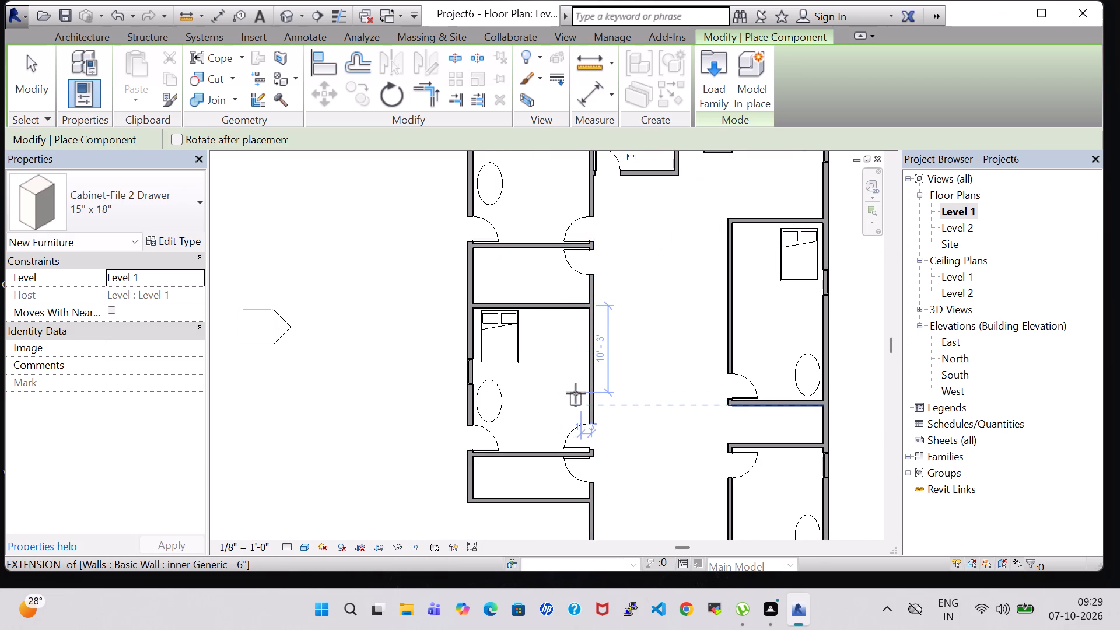
pyautogui.scroll(7, 576, 393)
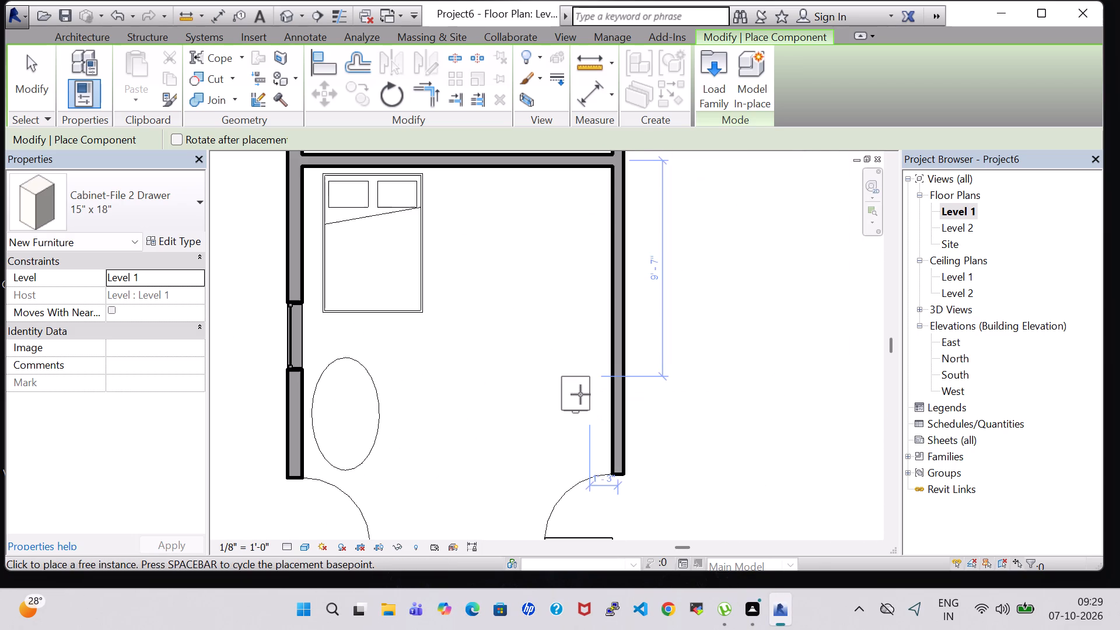
pyautogui.click(580, 394)
# Place a second 15" x 18" file cabinet near the upper-right bedroom's inner wall, about 8'-9" from the outer wall.
pyautogui.scroll(-5, 716, 413)
pyautogui.moveTo(716, 413); pyautogui.dragTo(549, 352, button='middle')
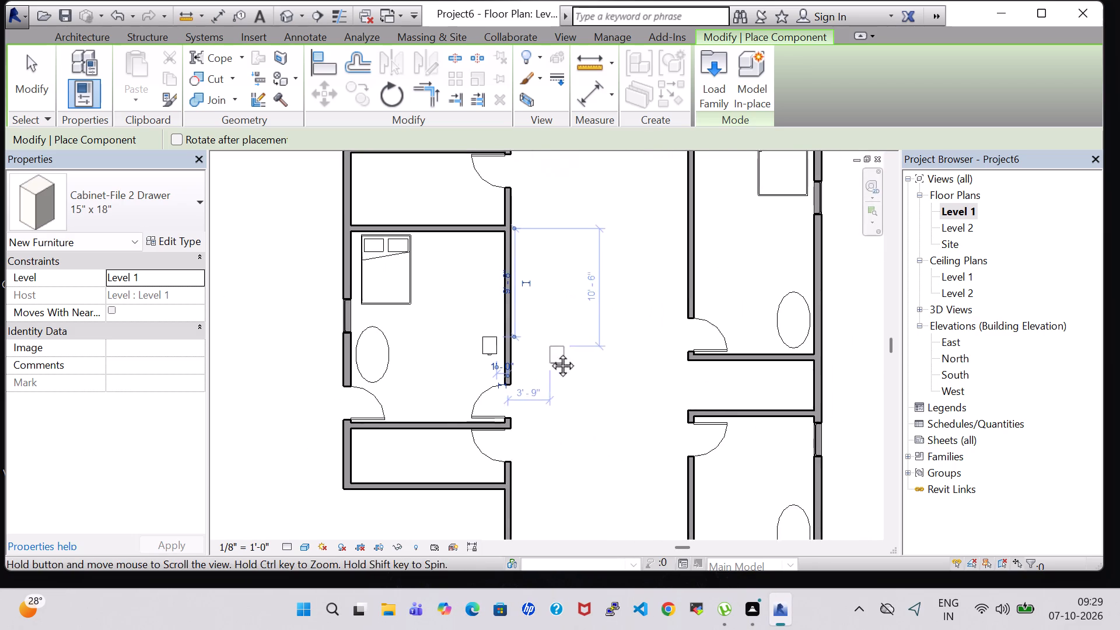
pyautogui.moveTo(549, 352); pyautogui.dragTo(547, 351, button='middle')
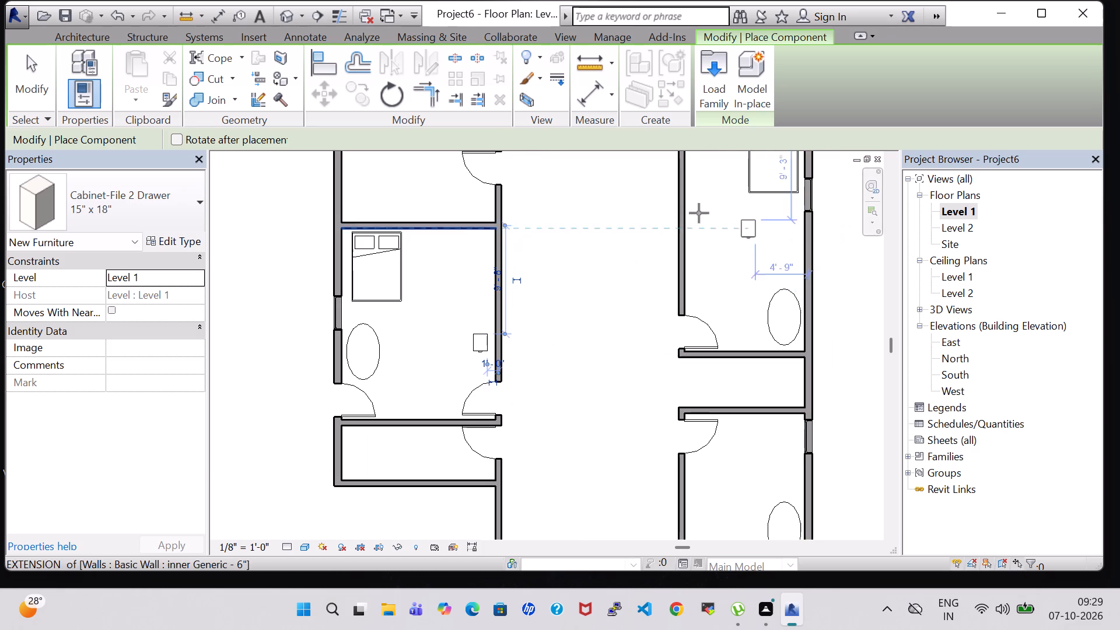
pyautogui.scroll(-3, 699, 213)
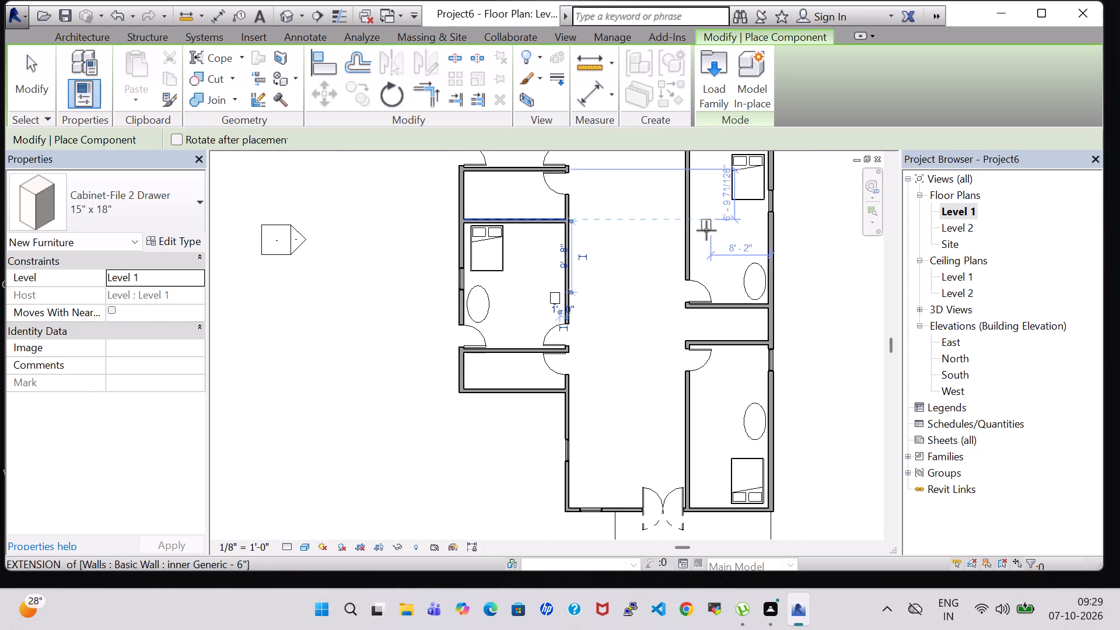
pyautogui.scroll(2, 702, 230)
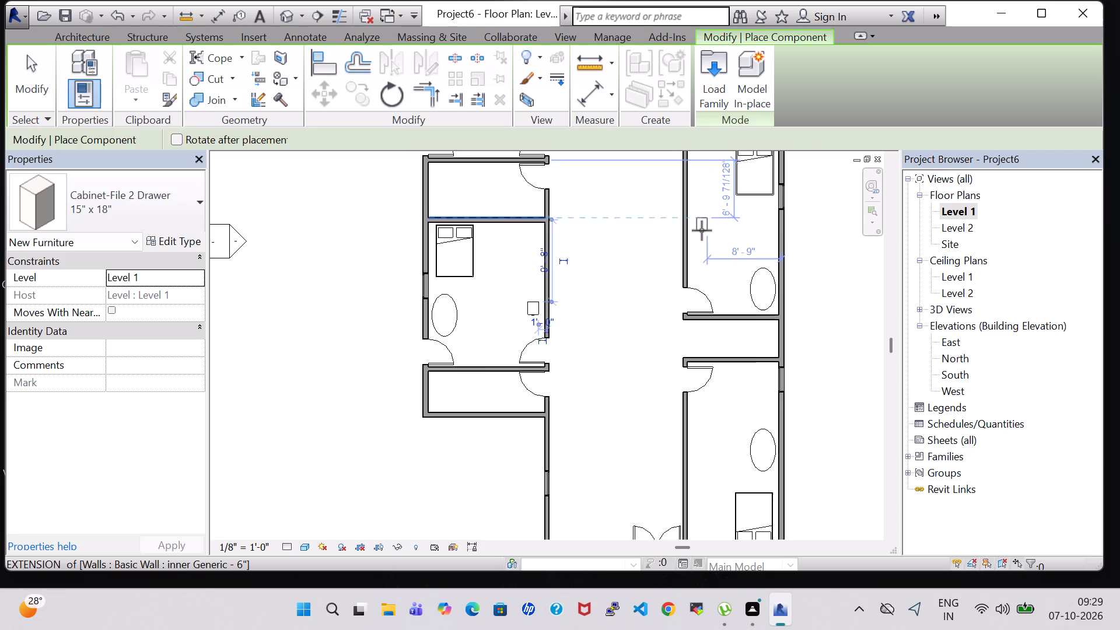
pyautogui.scroll(2, 702, 230)
pyautogui.click(702, 230)
# Place a file cabinet near the lower-right bedroom's inner wall, about 12'-4" below its upper wall, and end placement.
pyautogui.scroll(-3, 713, 250)
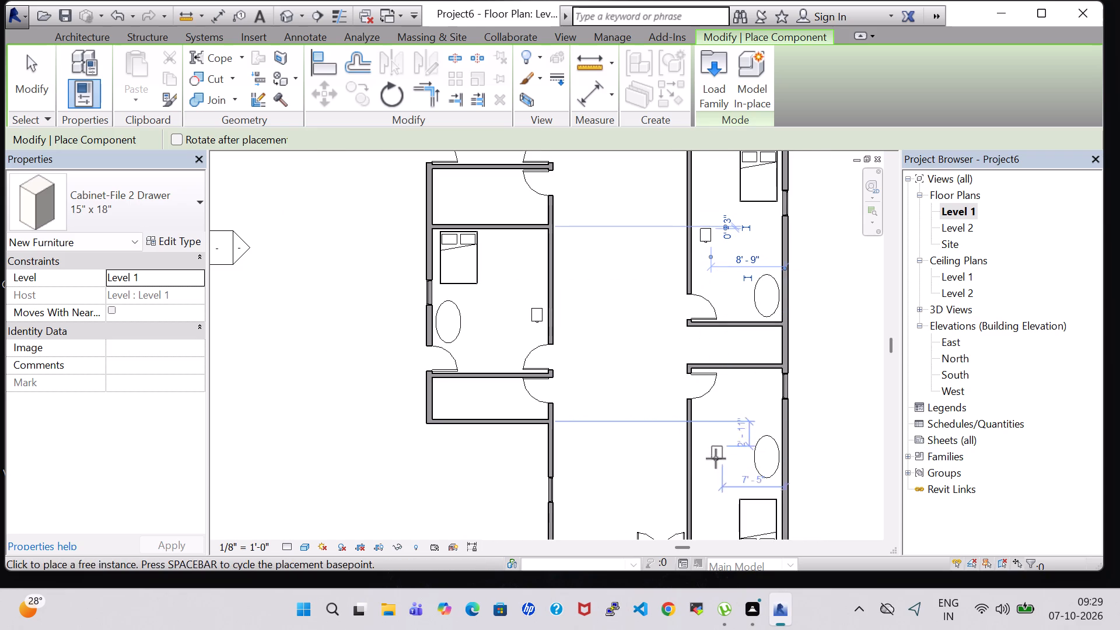
pyautogui.click(705, 477)
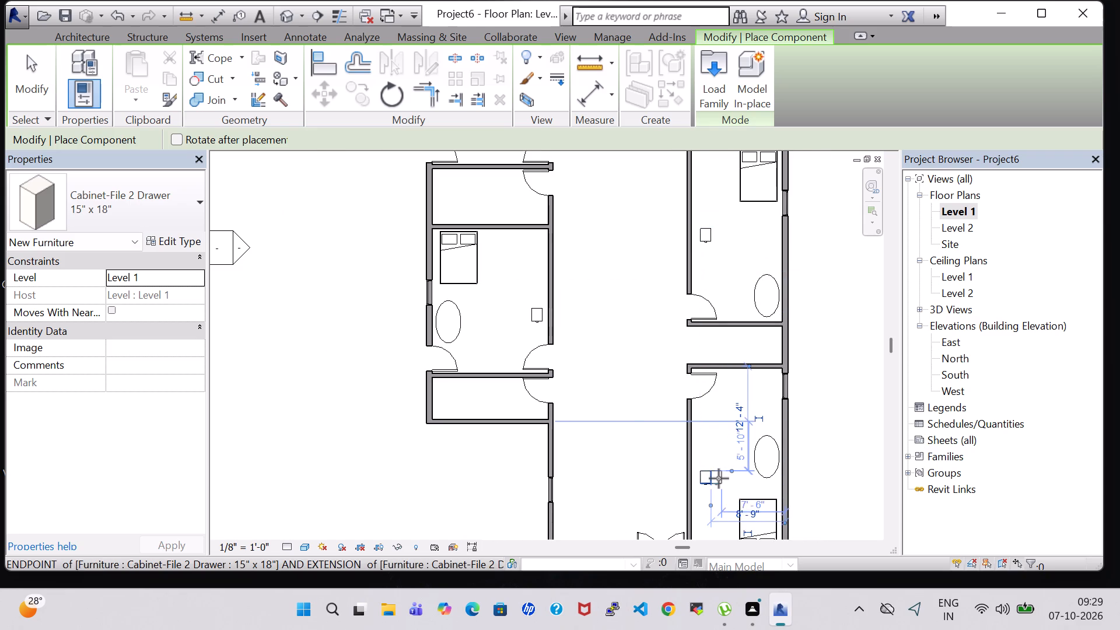
pyautogui.press('Escape')
pyautogui.press('Escape')
# Nudge the lower-right bedroom's file cabinet toward the inner wall and rotate it so its drawer front faces into the room.
pyautogui.click(709, 478)
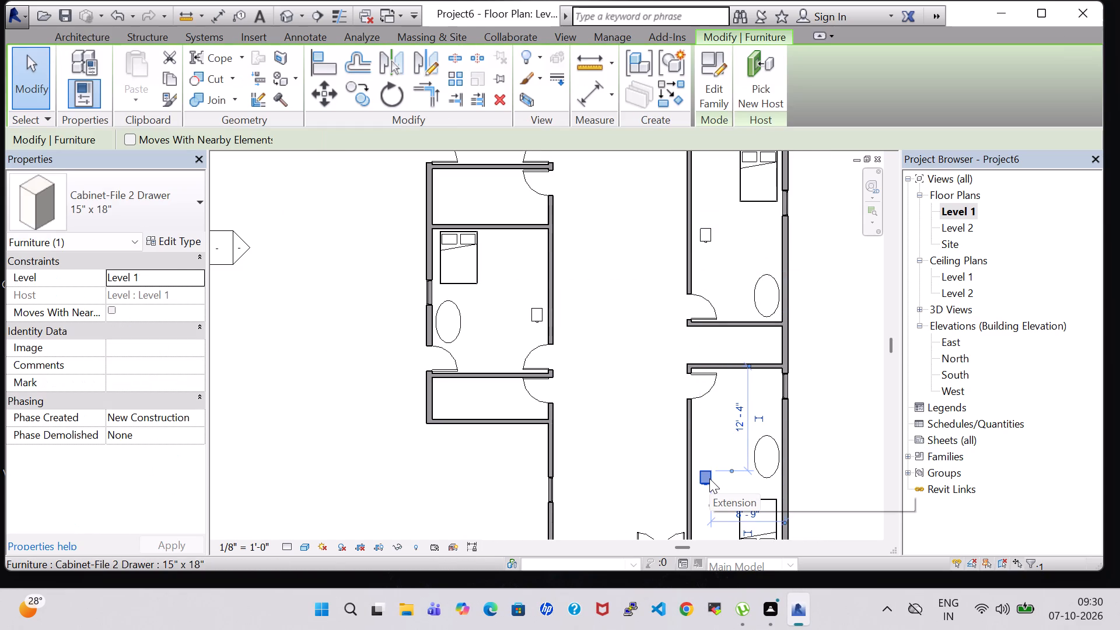
pyautogui.press('Left')
pyautogui.press('Left')
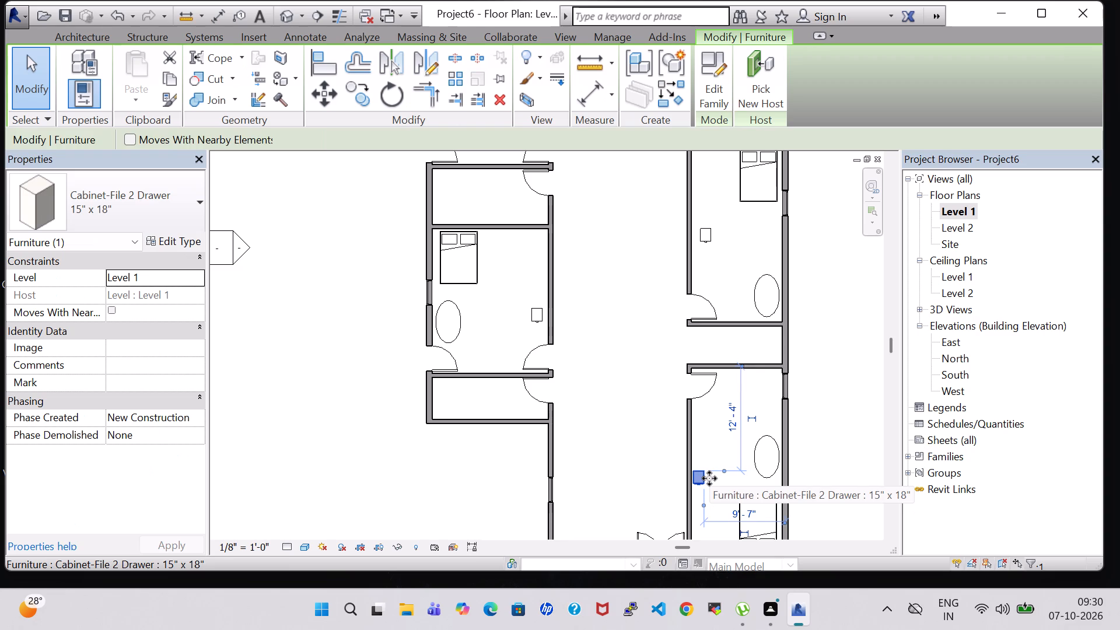
pyautogui.press('space')
pyautogui.press('space')
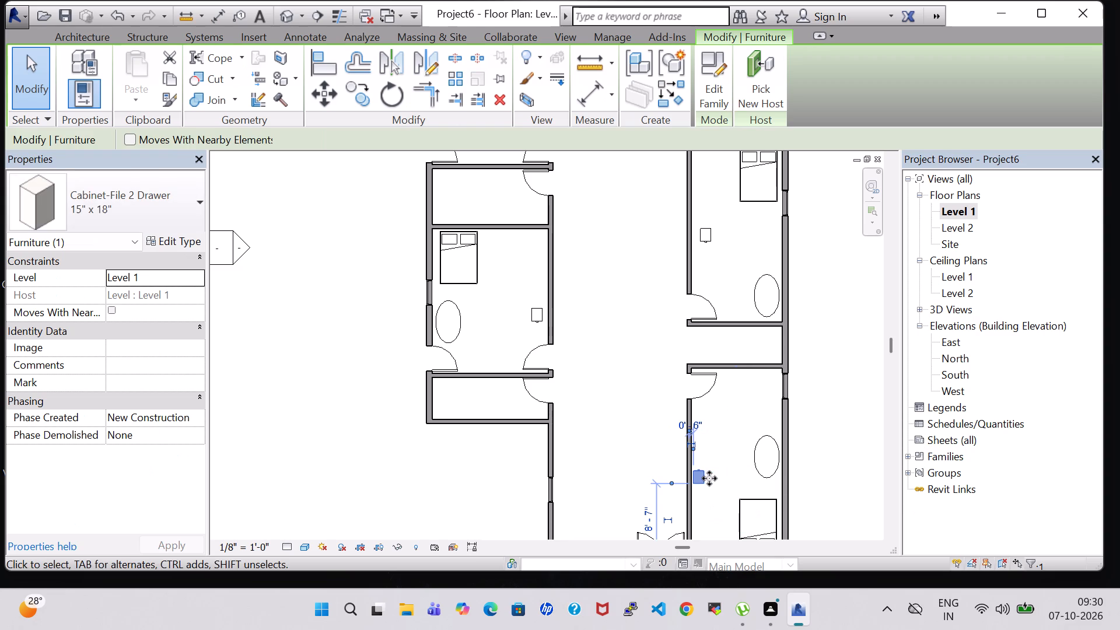
pyautogui.press('space')
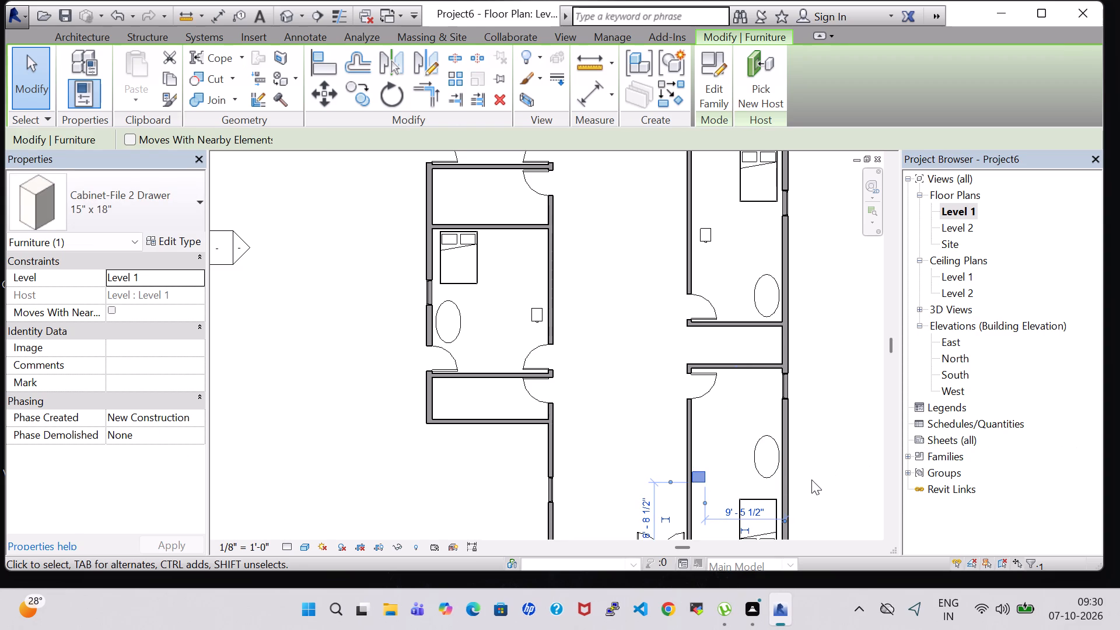
pyautogui.press('space')
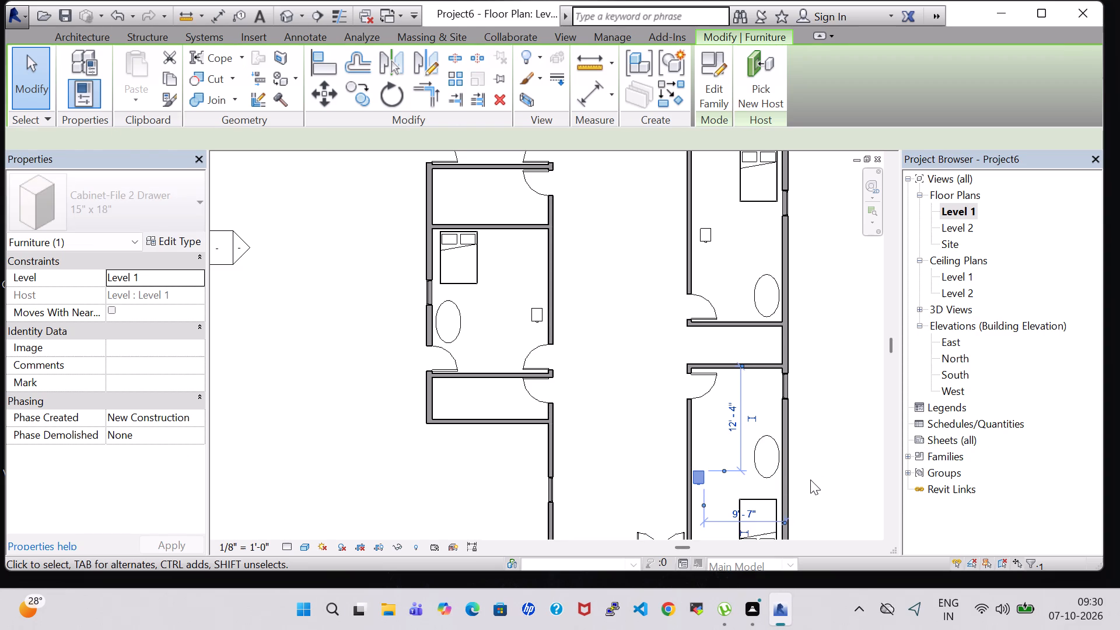
pyautogui.press('space')
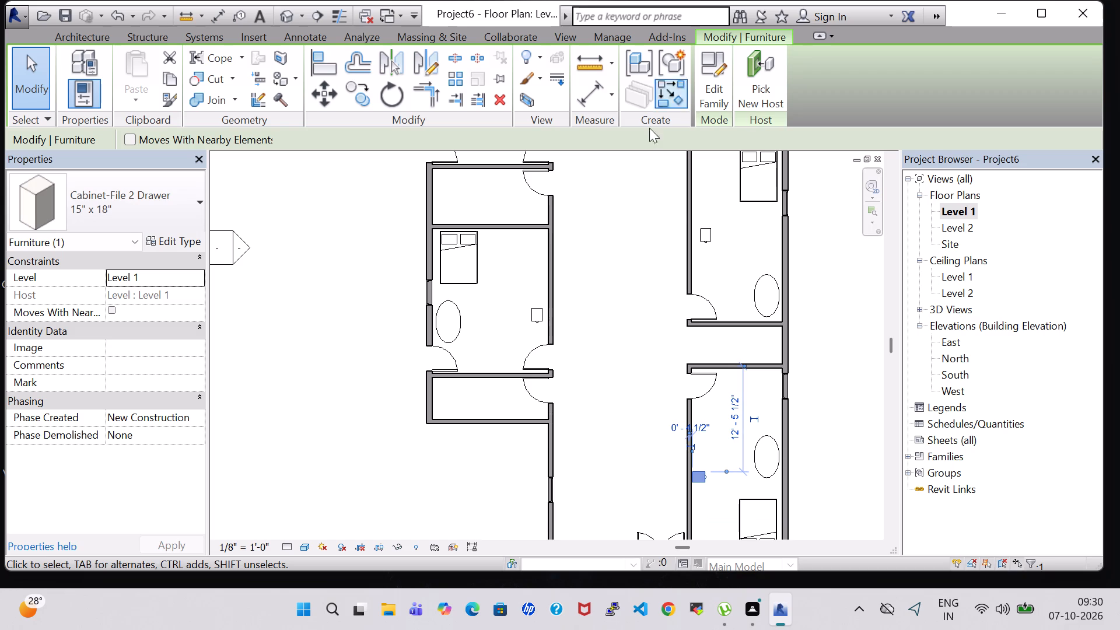
# Nudge the upper-right bedroom's file cabinet toward the inner wall and rotate it to face into the room.
pyautogui.click(709, 227)
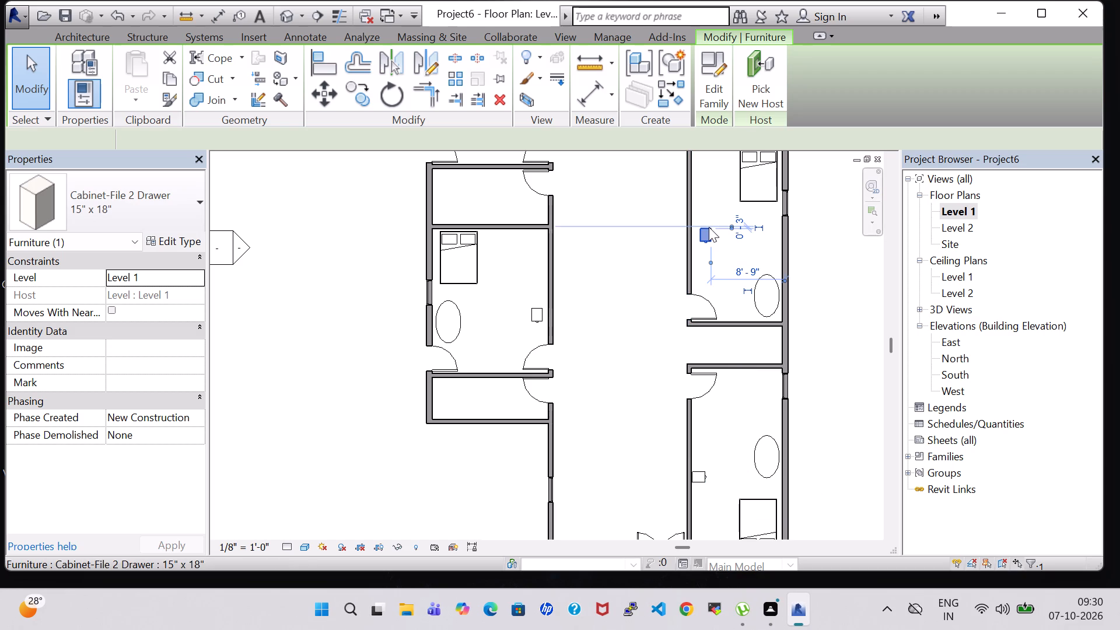
pyautogui.press('Left')
pyautogui.press('Left')
pyautogui.press('space')
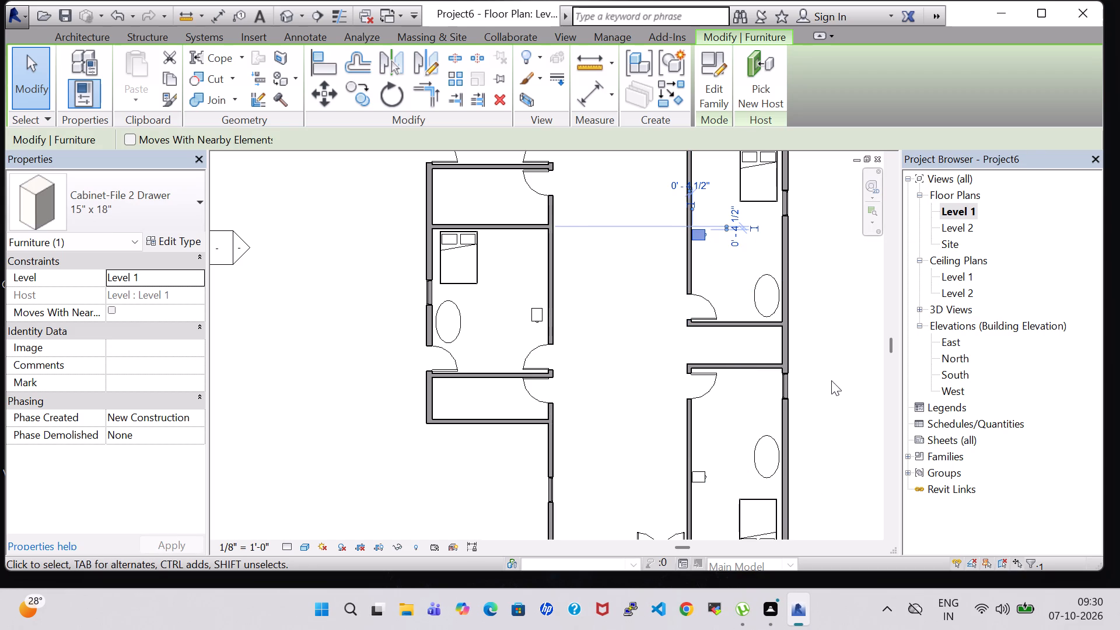
# Rotate the lower-left bedroom's file cabinet to face into the room and nudge it to about 0'-5 1/2" from the inner wall.
pyautogui.click(535, 322)
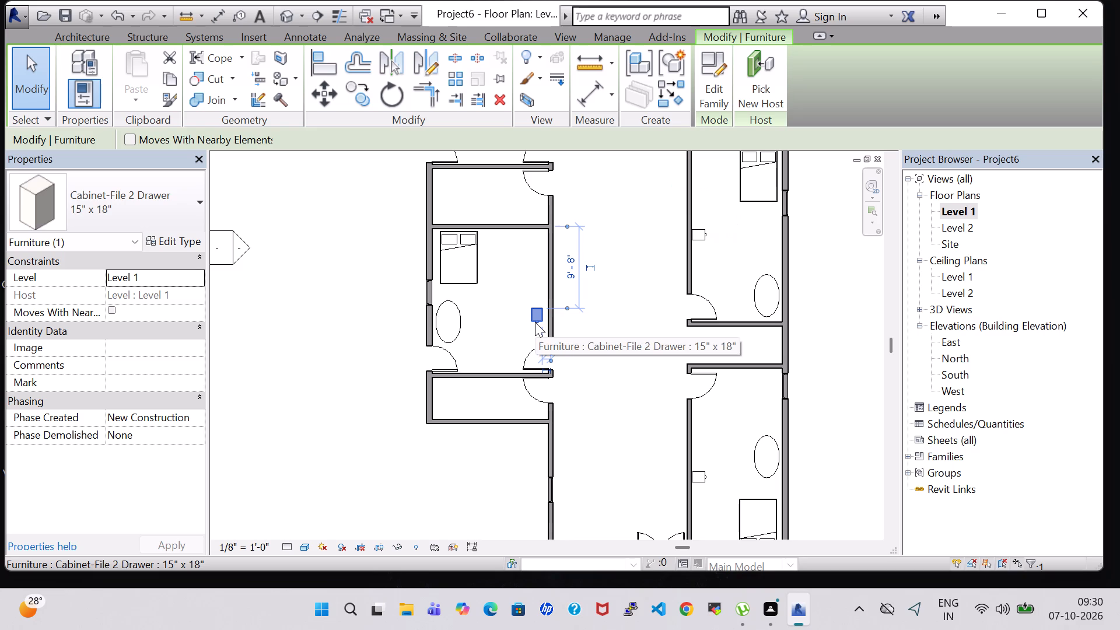
pyautogui.press('space')
pyautogui.press('space')
pyautogui.press('space')
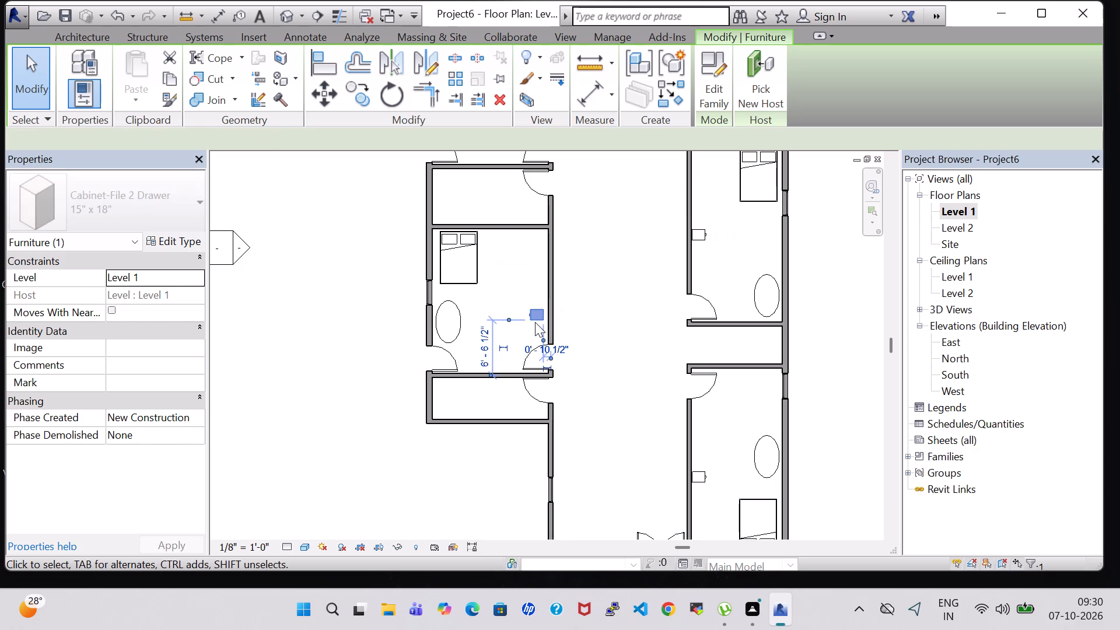
pyautogui.press('Right')
# Rotate the upper-left bedroom's file cabinet so its drawer front faces into the room, and deselect it.
pyautogui.scroll(-1, 535, 322)
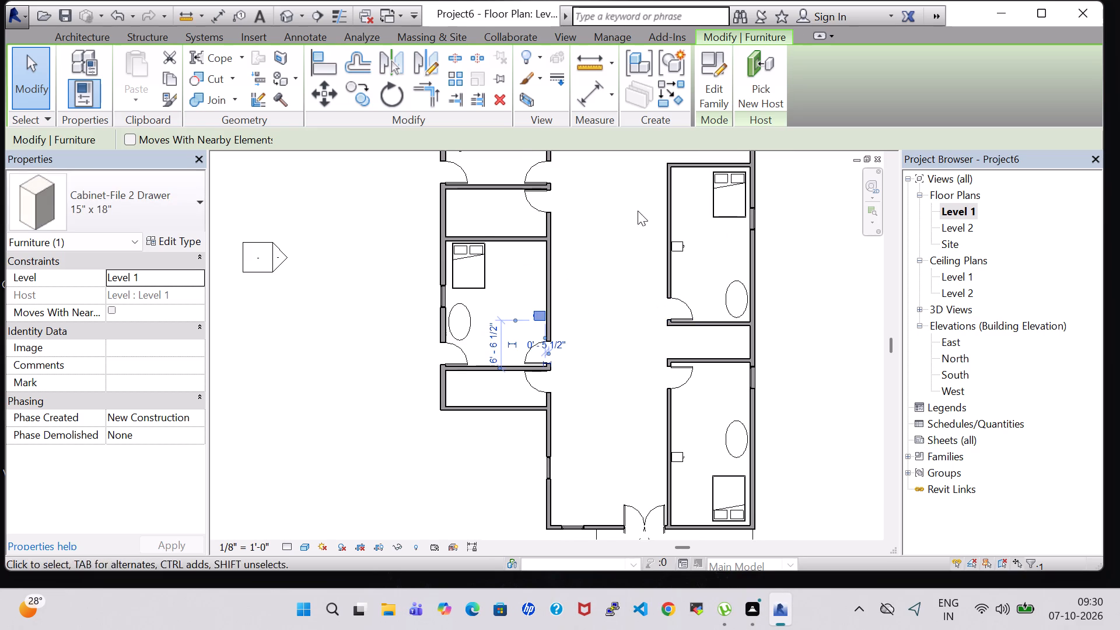
pyautogui.moveTo(636, 211); pyautogui.dragTo(661, 400, button='middle')
pyautogui.click(564, 257)
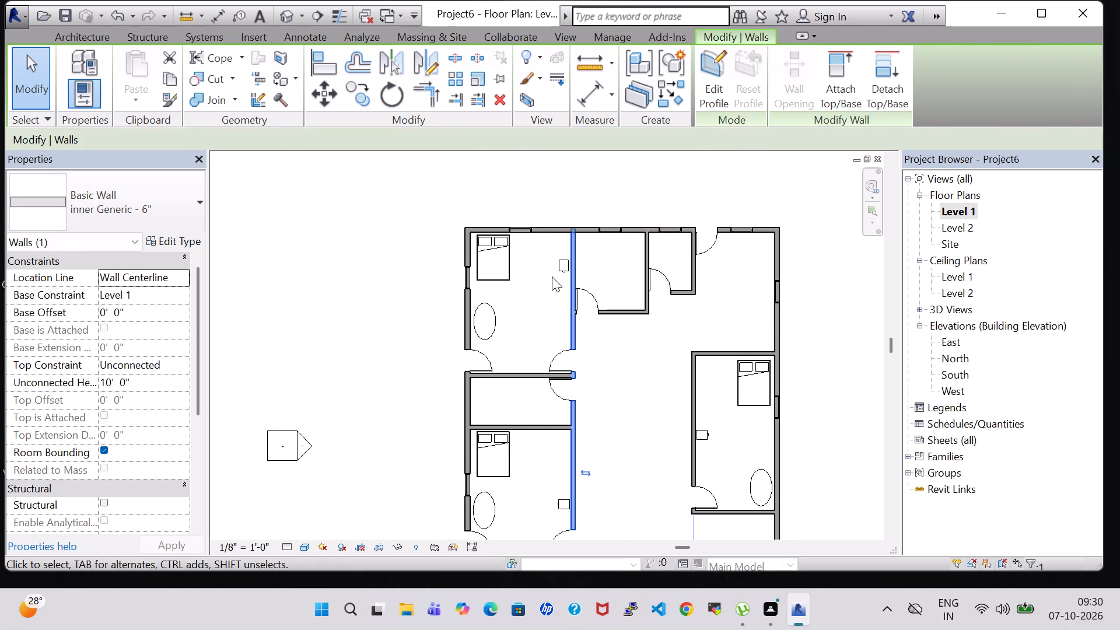
pyautogui.click(552, 276)
pyautogui.click(556, 265)
pyautogui.press('space')
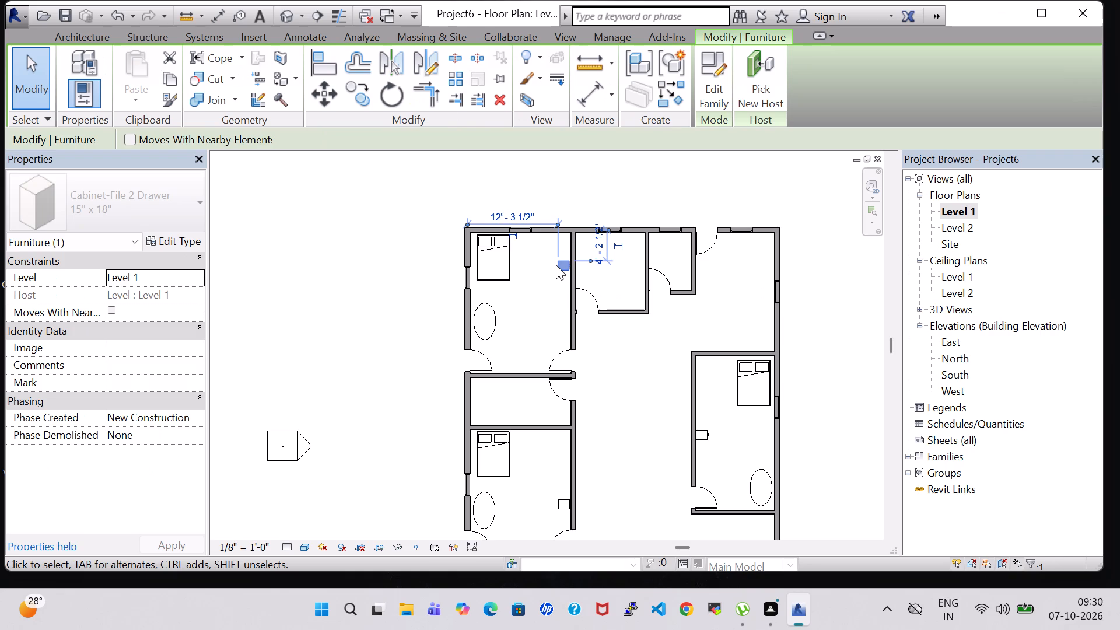
pyautogui.press('space')
pyautogui.press('space')
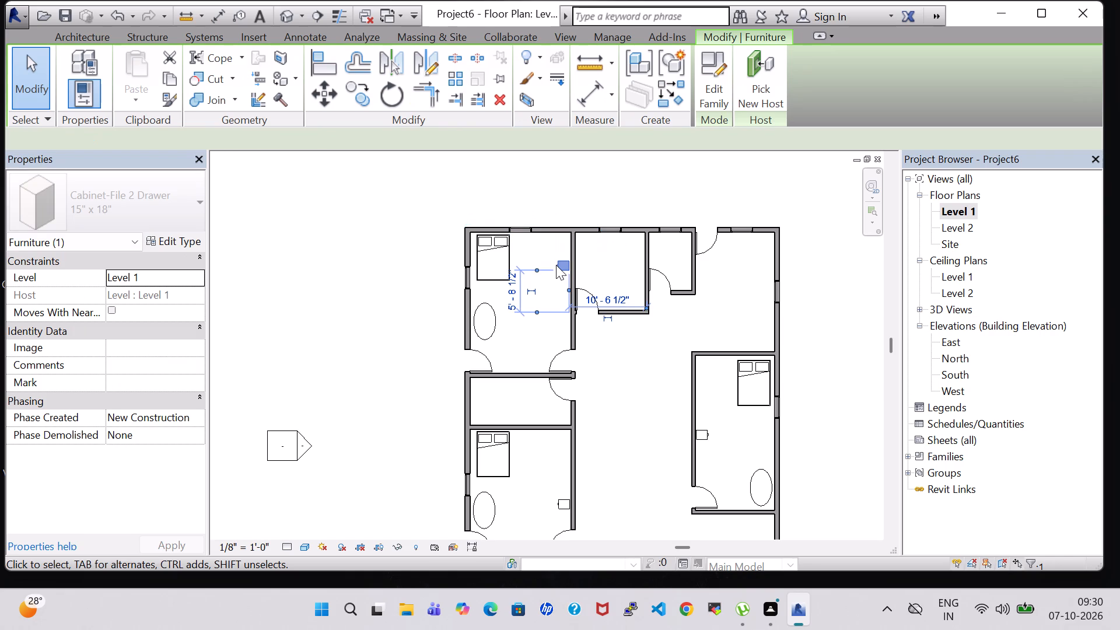
pyautogui.click(677, 392)
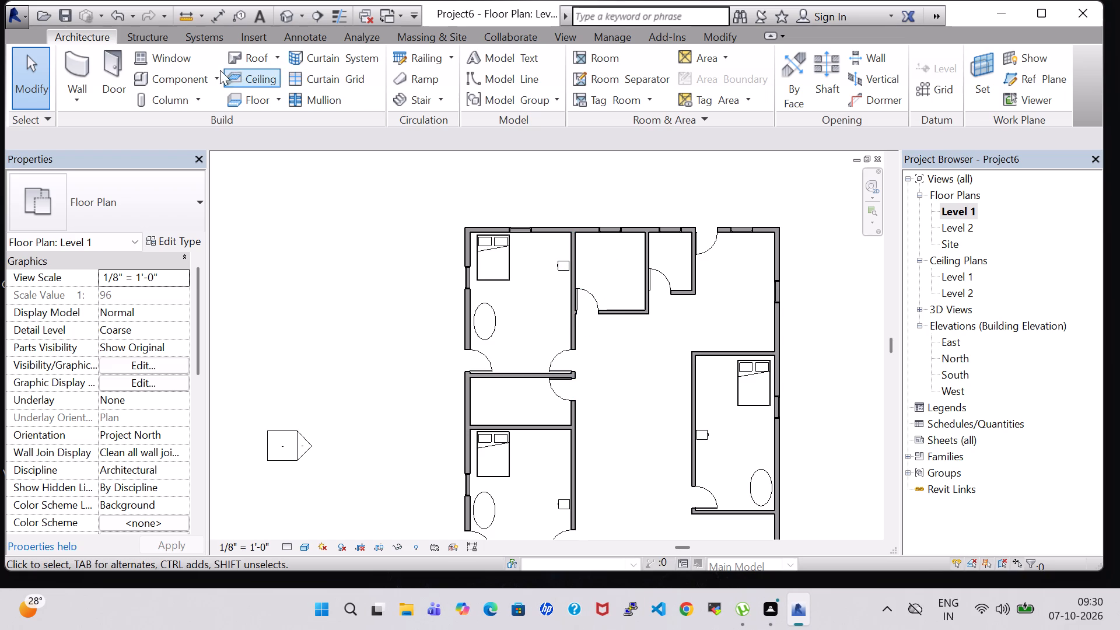
# Load the Bench-Locker Room family from the Furniture > Seating folder of the US Imperial library for component placement.
pyautogui.click(161, 83)
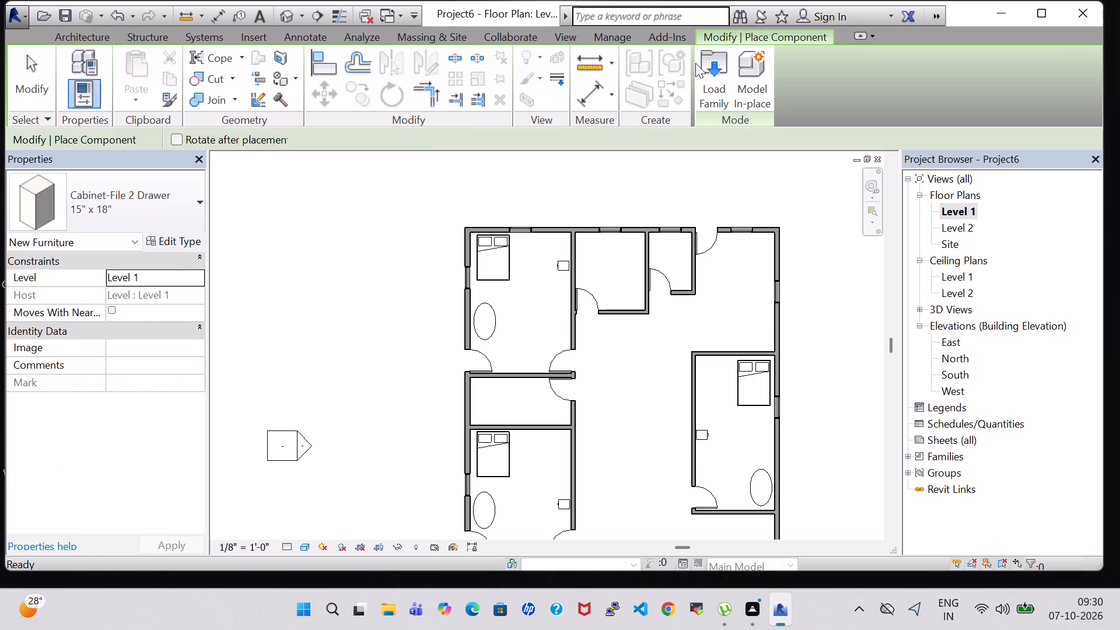
pyautogui.click(720, 63)
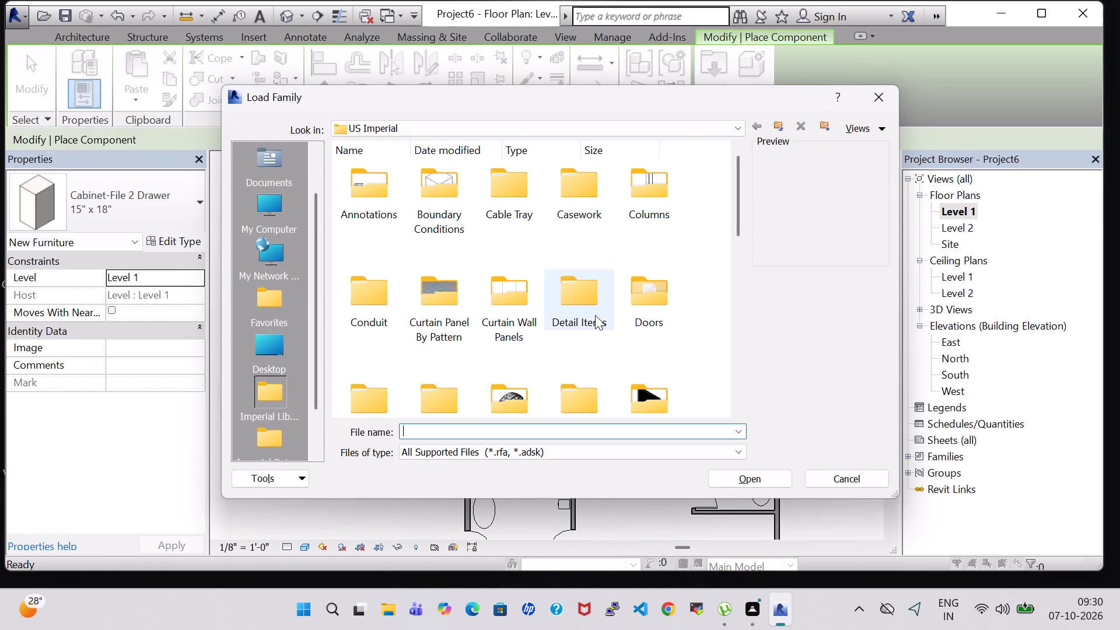
pyautogui.scroll(-1, 621, 314)
pyautogui.doubleClick(647, 247)
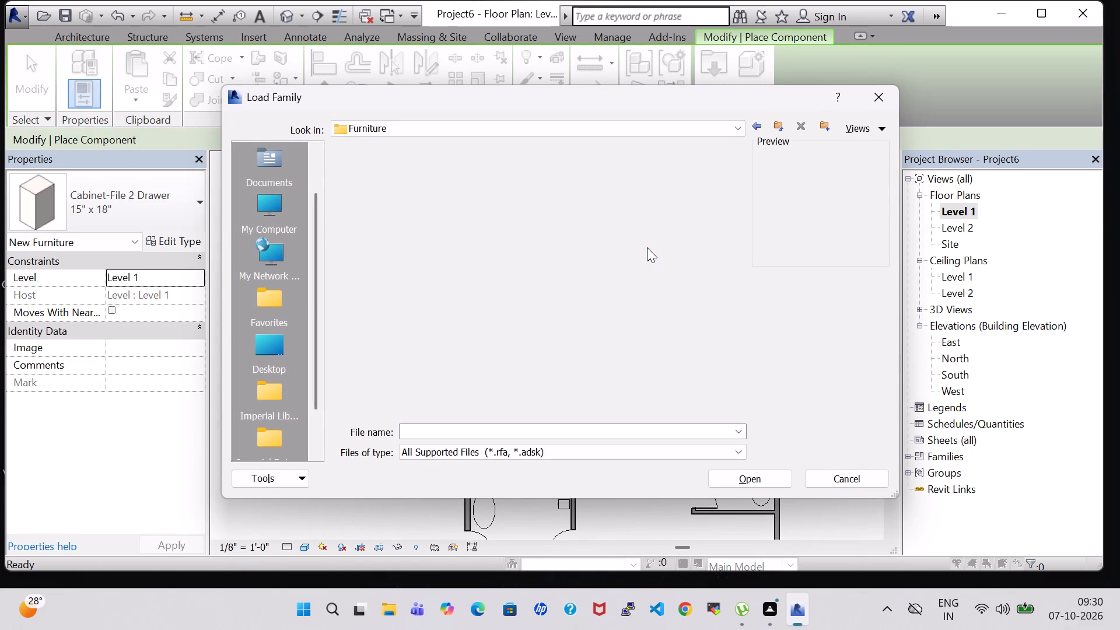
pyautogui.doubleClick(452, 199)
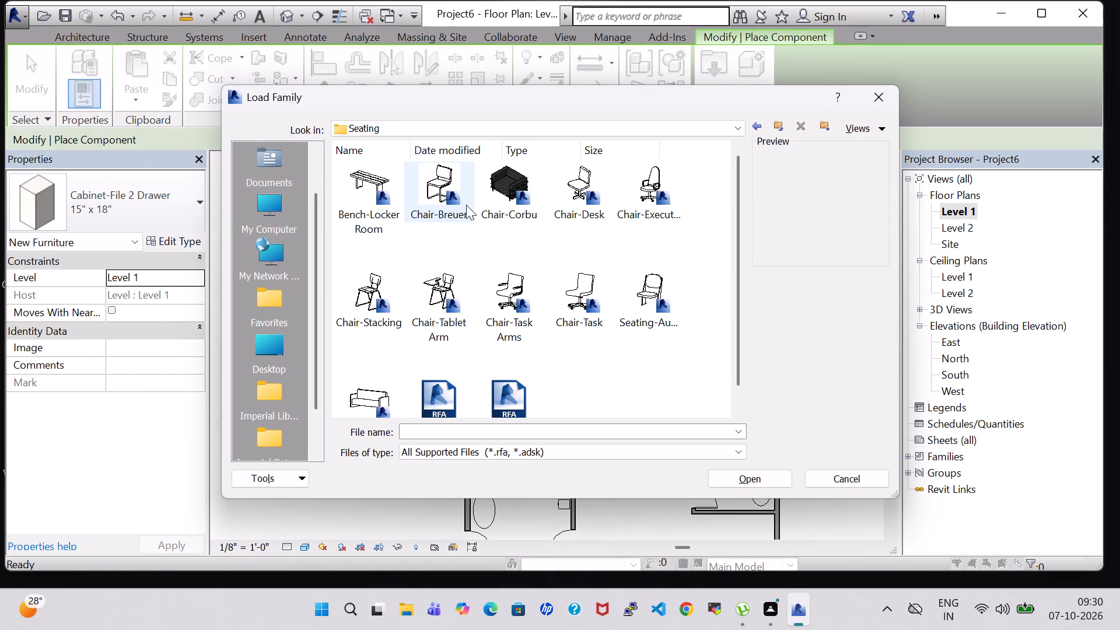
pyautogui.click(360, 194)
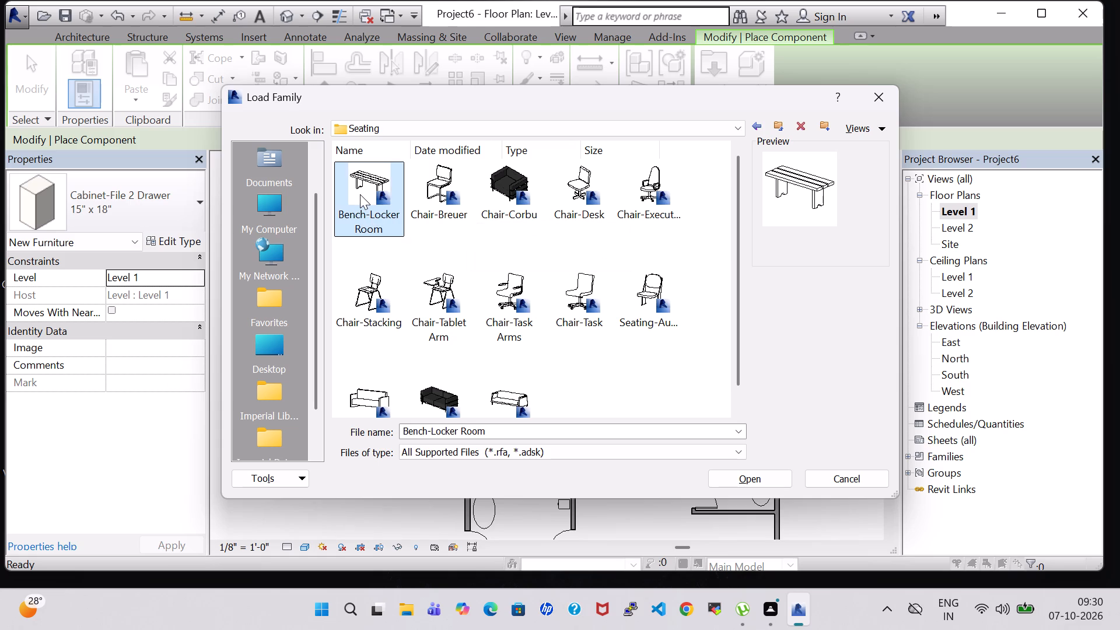
pyautogui.click(745, 481)
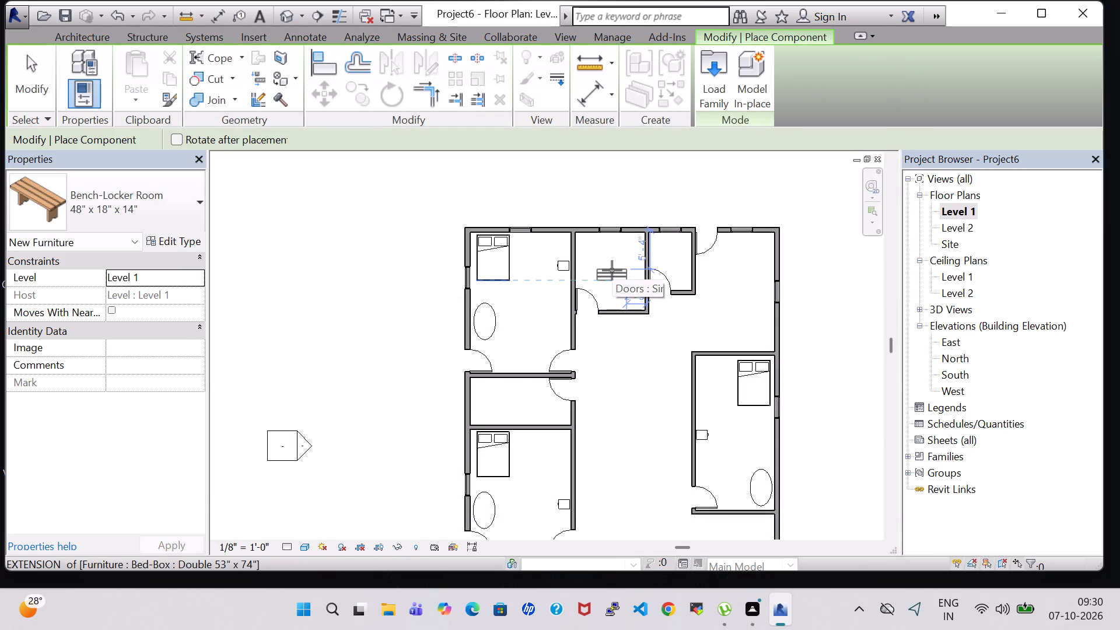
# Place a 48" x 18" x 14" Bench-Locker Room lengthwise along the right wall of the room beside the upper-left bedroom, and end placement.
pyautogui.scroll(4, 612, 270)
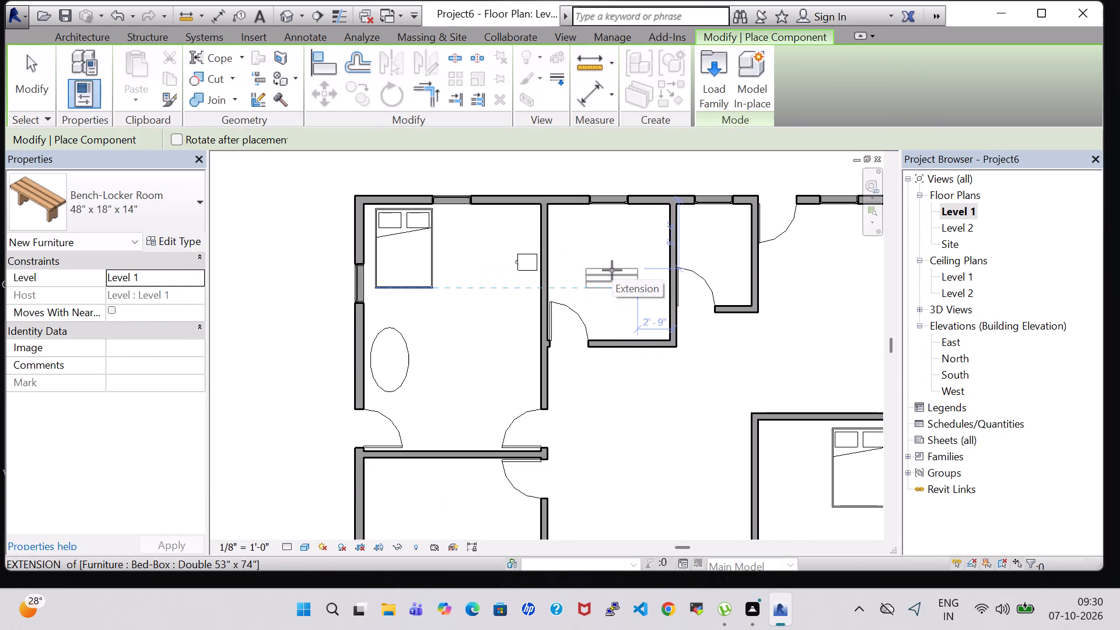
pyautogui.press('space')
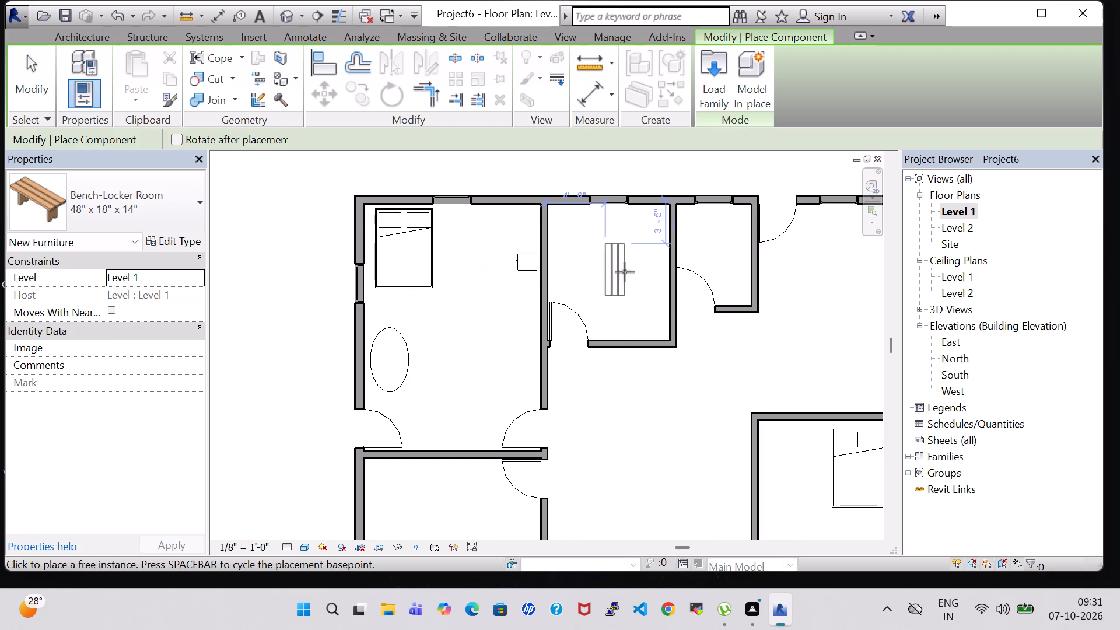
pyautogui.press('space')
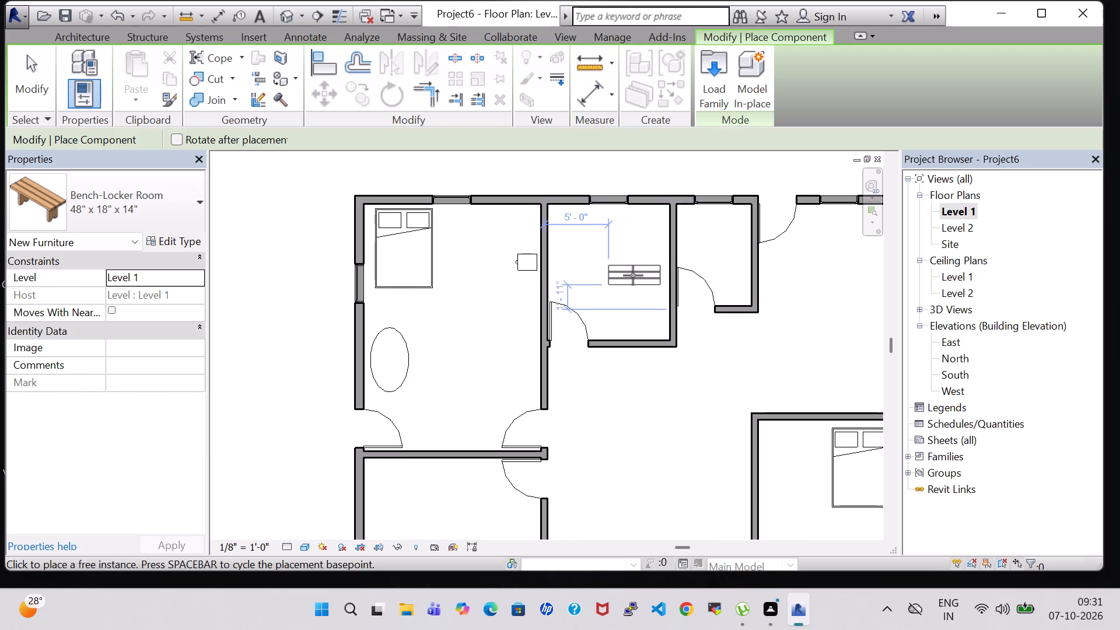
pyautogui.press('space')
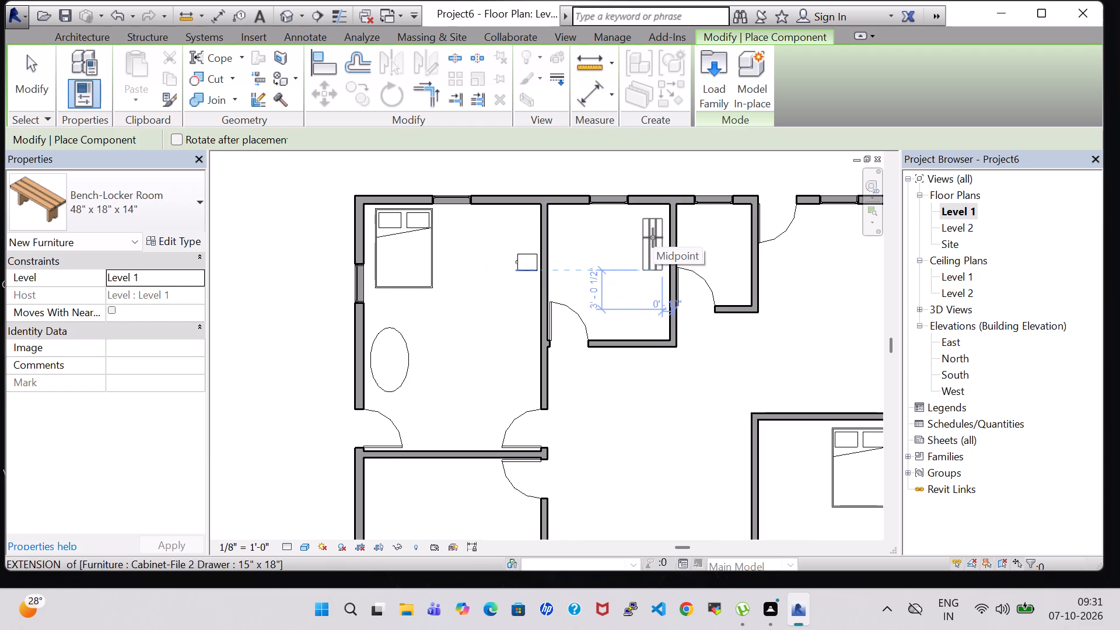
pyautogui.click(653, 237)
pyautogui.press('Escape')
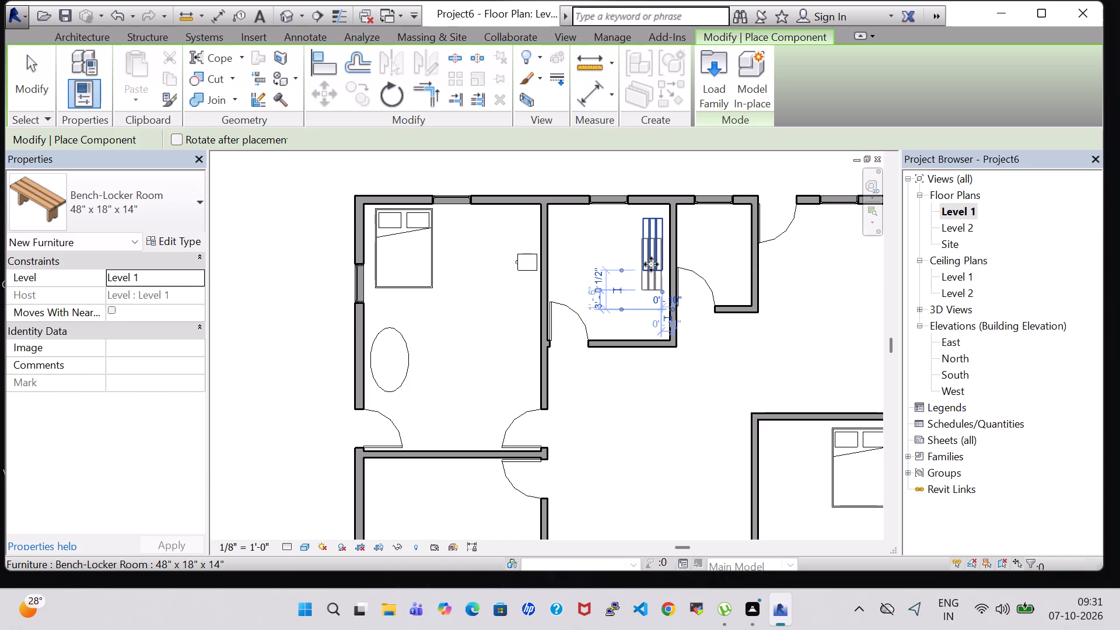
pyautogui.press('Escape')
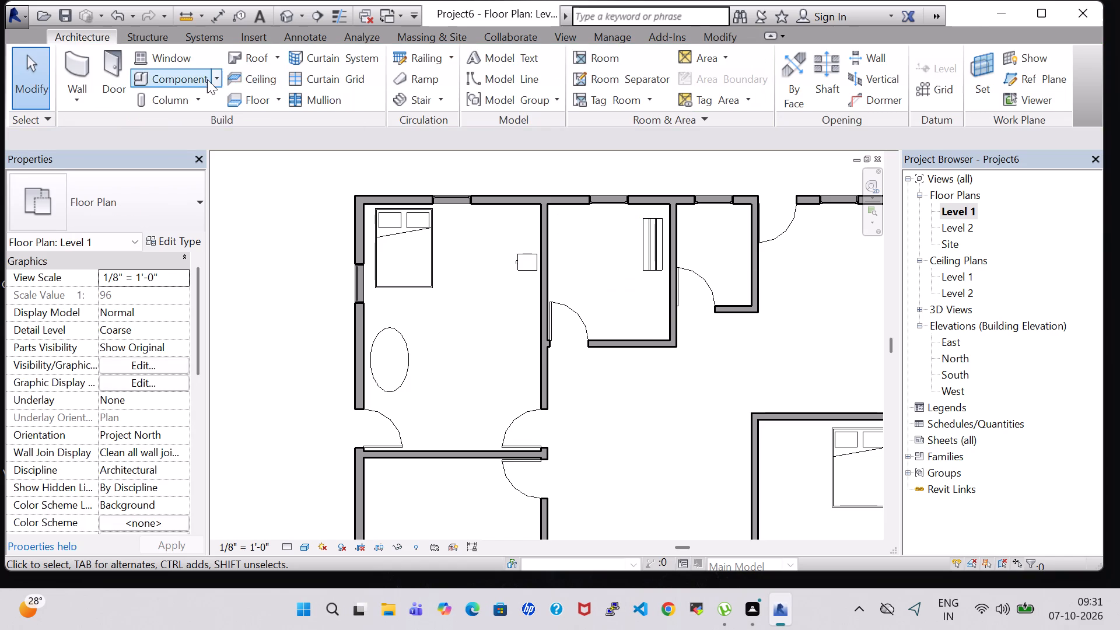
# Load the Chair-Task Arms family from the Furniture > Seating folder of the US Imperial library for component placement.
pyautogui.click(207, 79)
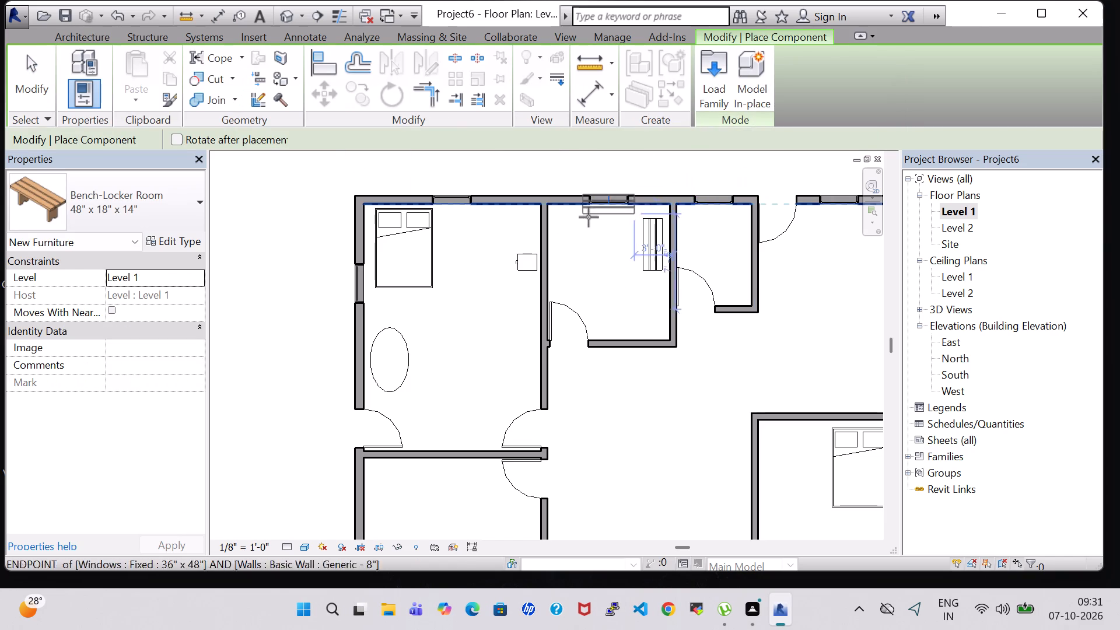
pyautogui.press('Escape')
pyautogui.click(184, 86)
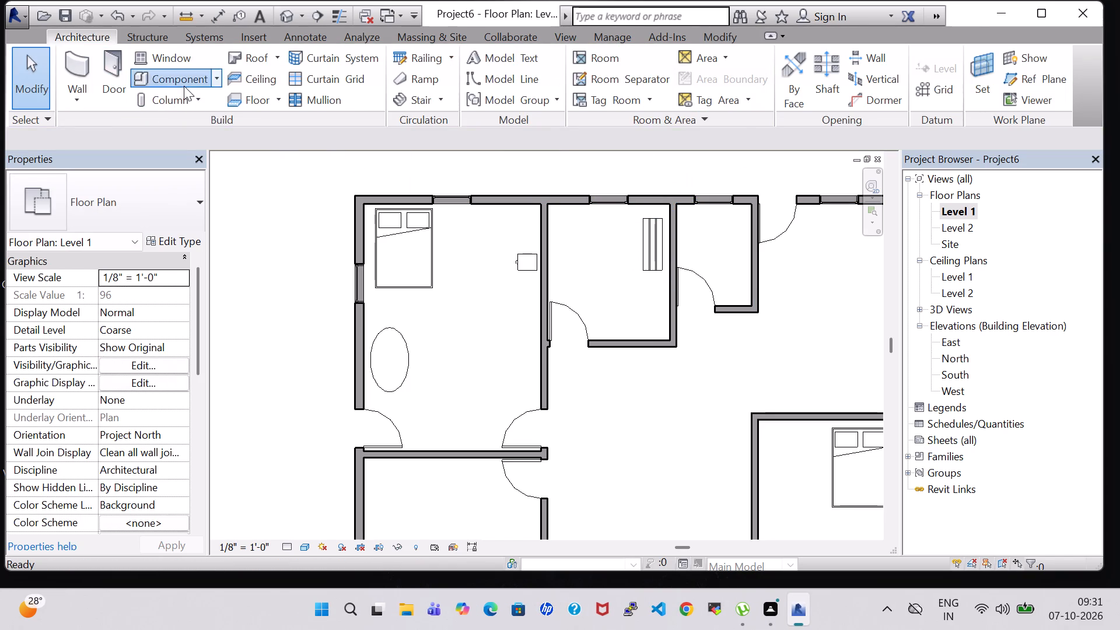
pyautogui.click(714, 64)
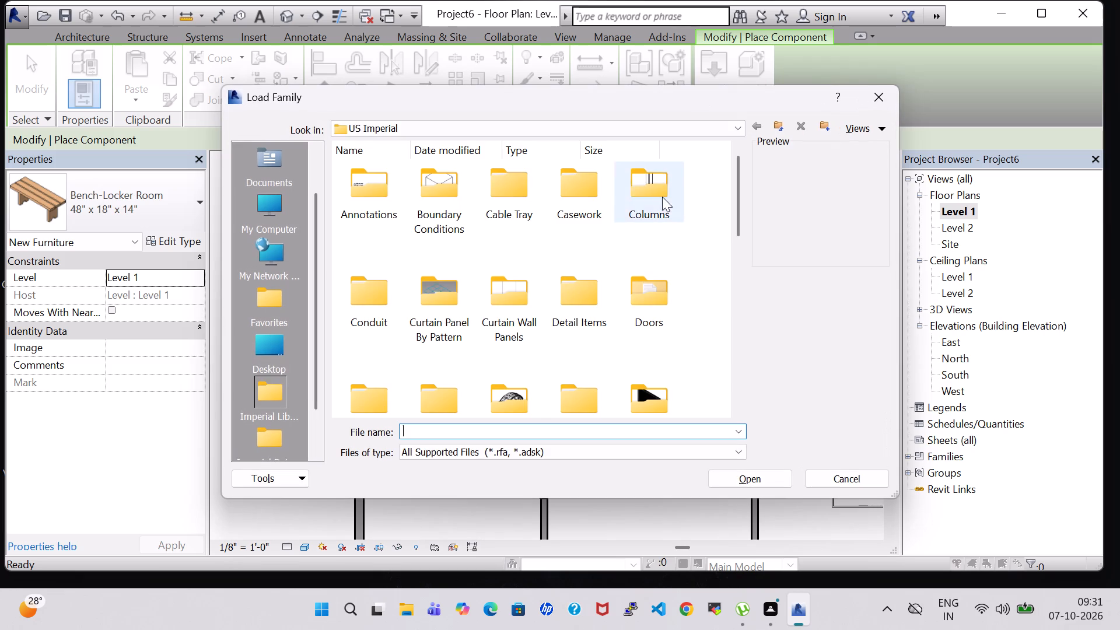
pyautogui.doubleClick(644, 386)
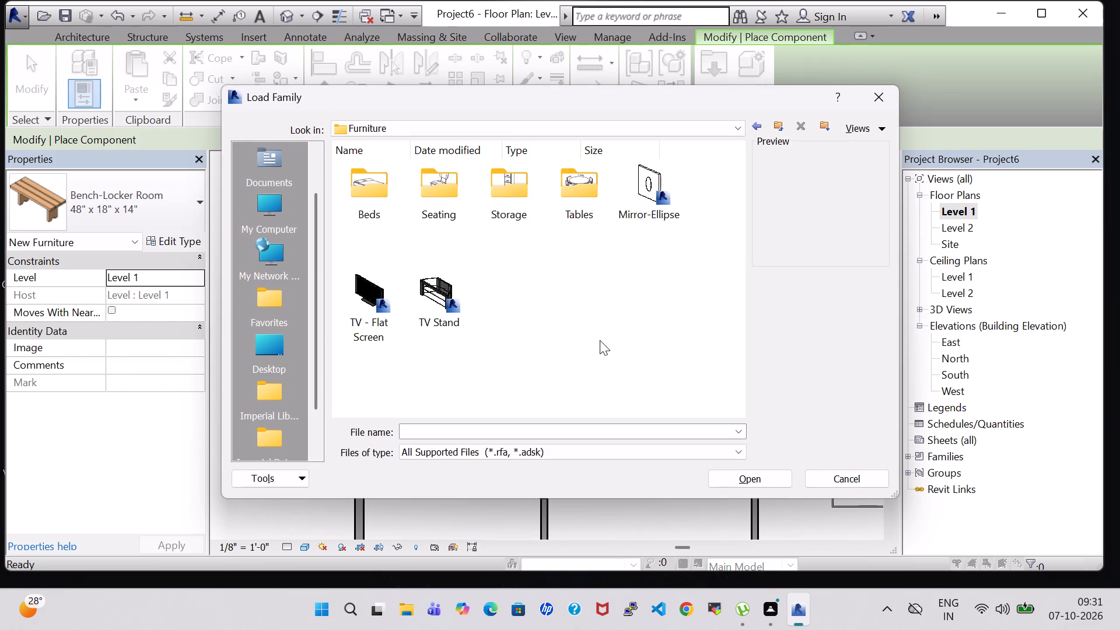
pyautogui.doubleClick(457, 186)
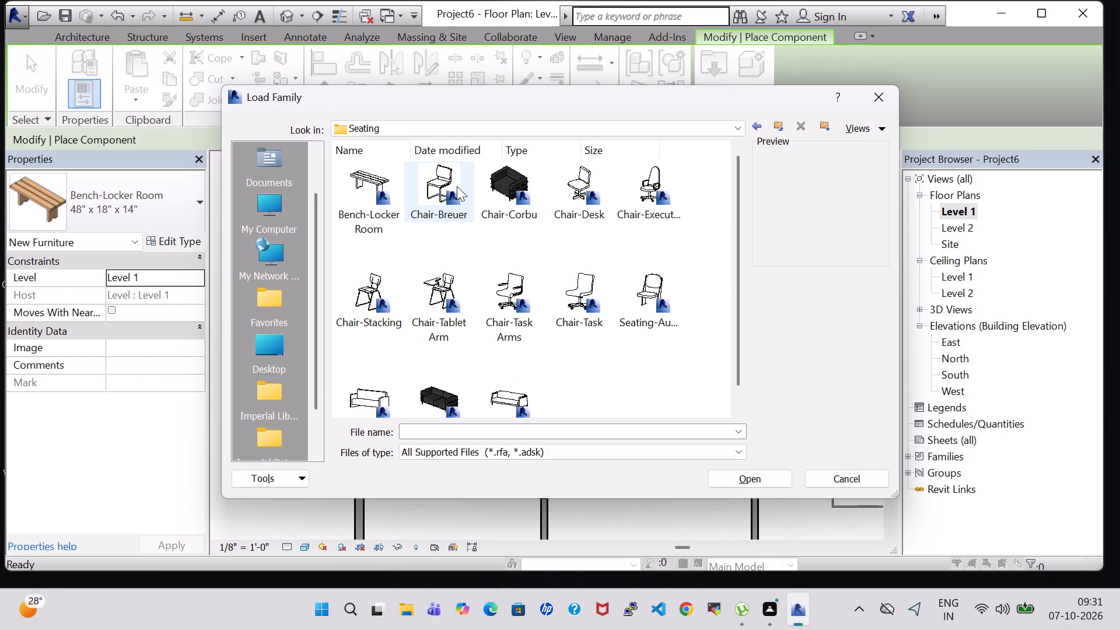
pyautogui.click(516, 275)
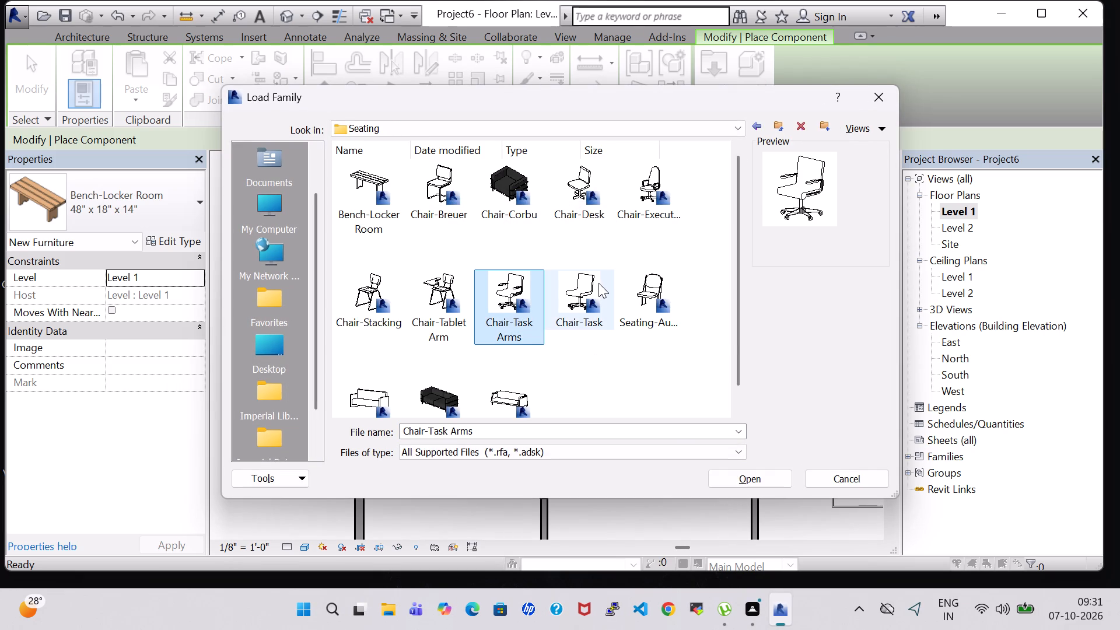
pyautogui.click(748, 480)
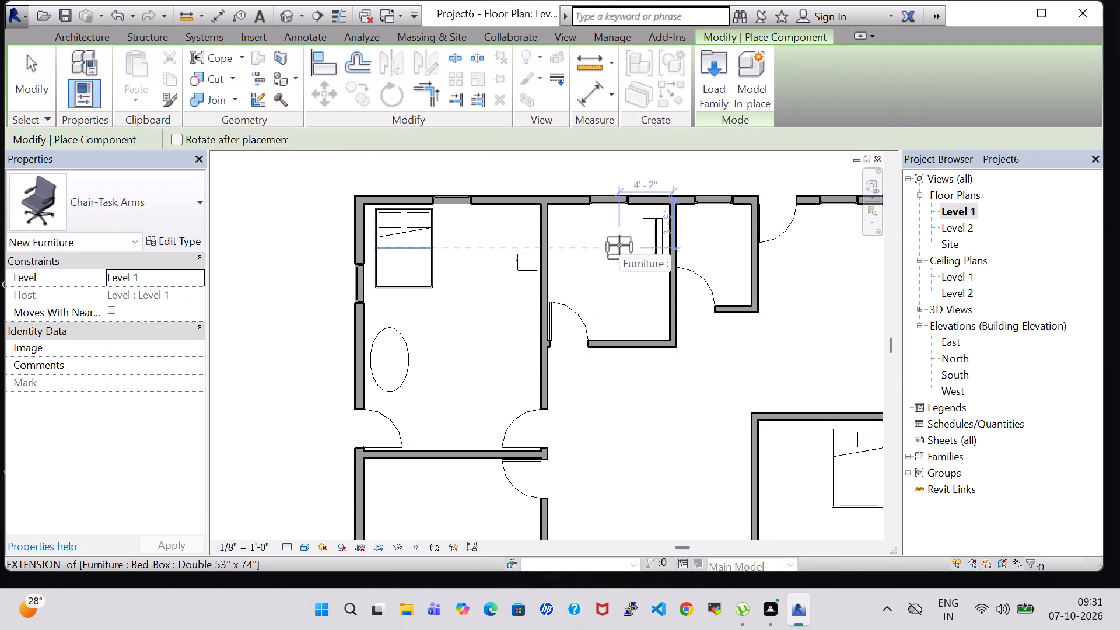
# Place a Chair-Task Arms facing the locker-room bench, about 4'-0" from the room's right wall, and end placement.
pyautogui.press('space')
pyautogui.press('space')
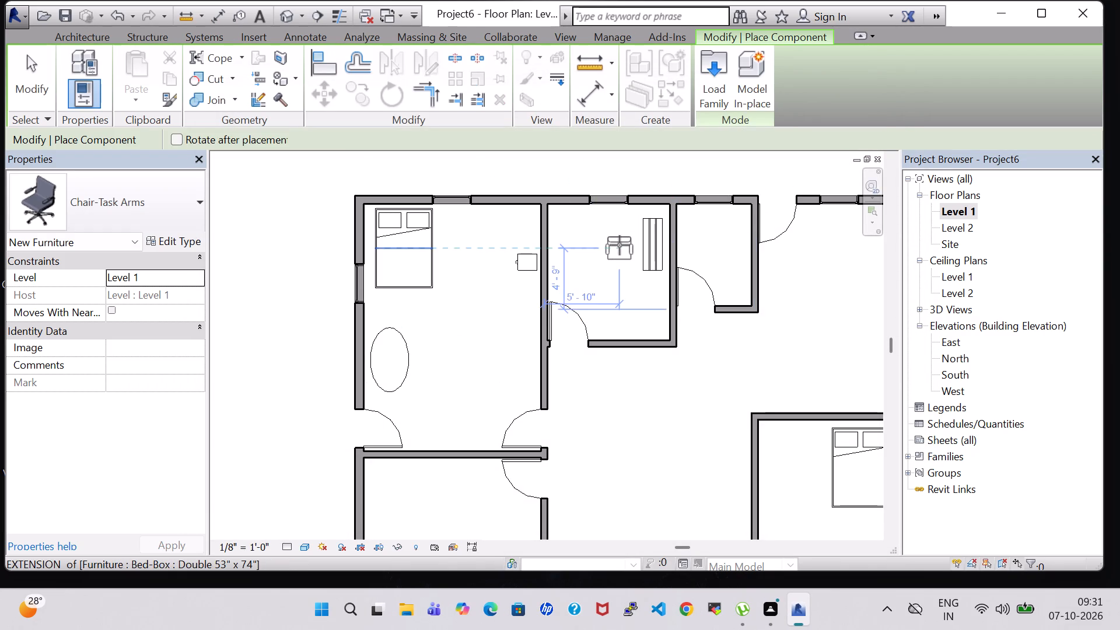
pyautogui.press('space')
pyautogui.click(621, 245)
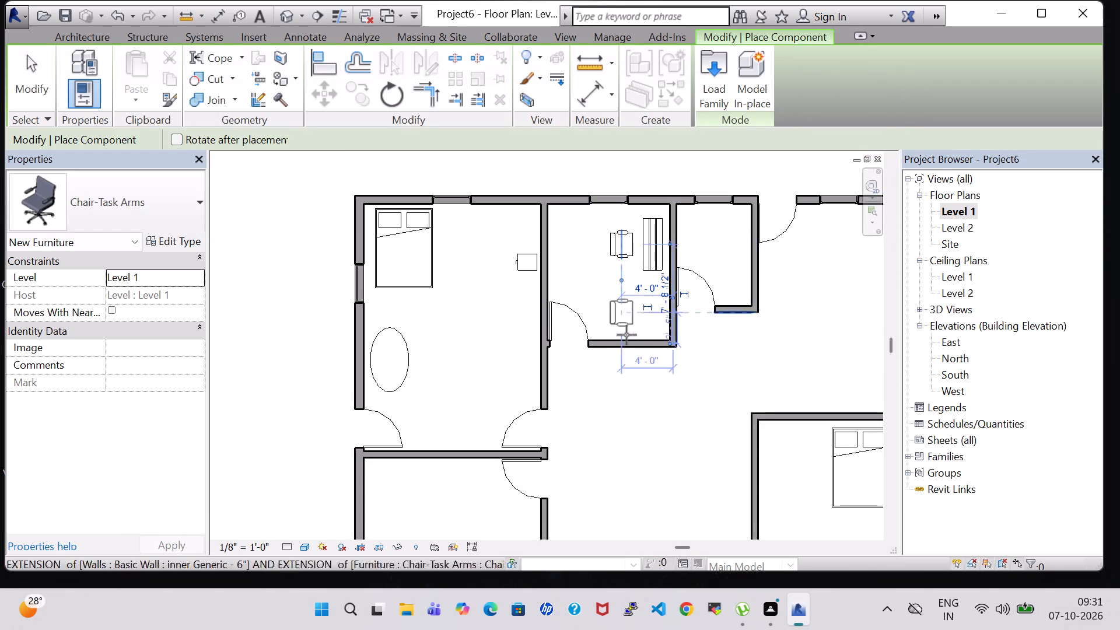
pyautogui.press('Escape')
pyautogui.press('Escape')
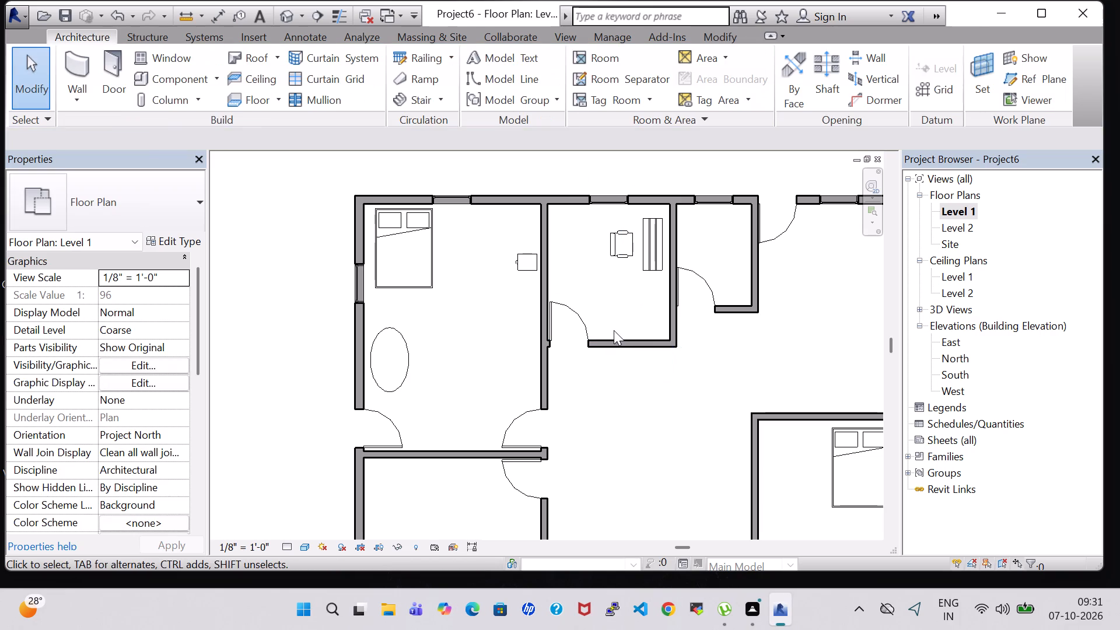
# Select the Chair-Task Arms family again from the library's Furniture > Seating folder for another component placement.
pyautogui.click(173, 78)
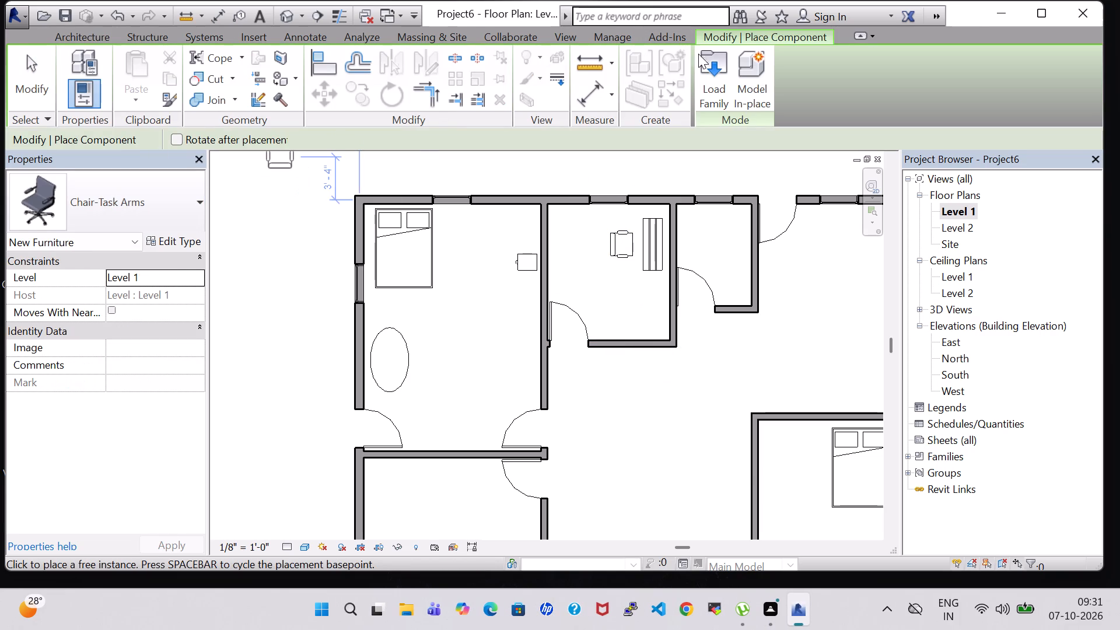
pyautogui.click(708, 61)
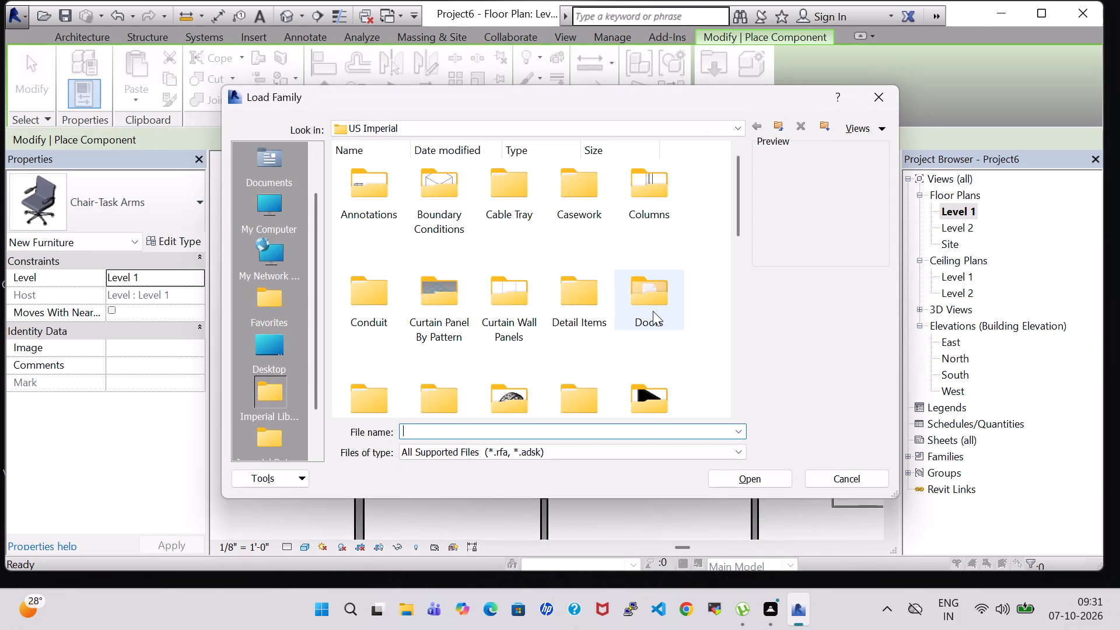
pyautogui.scroll(-1, 653, 311)
pyautogui.doubleClick(640, 249)
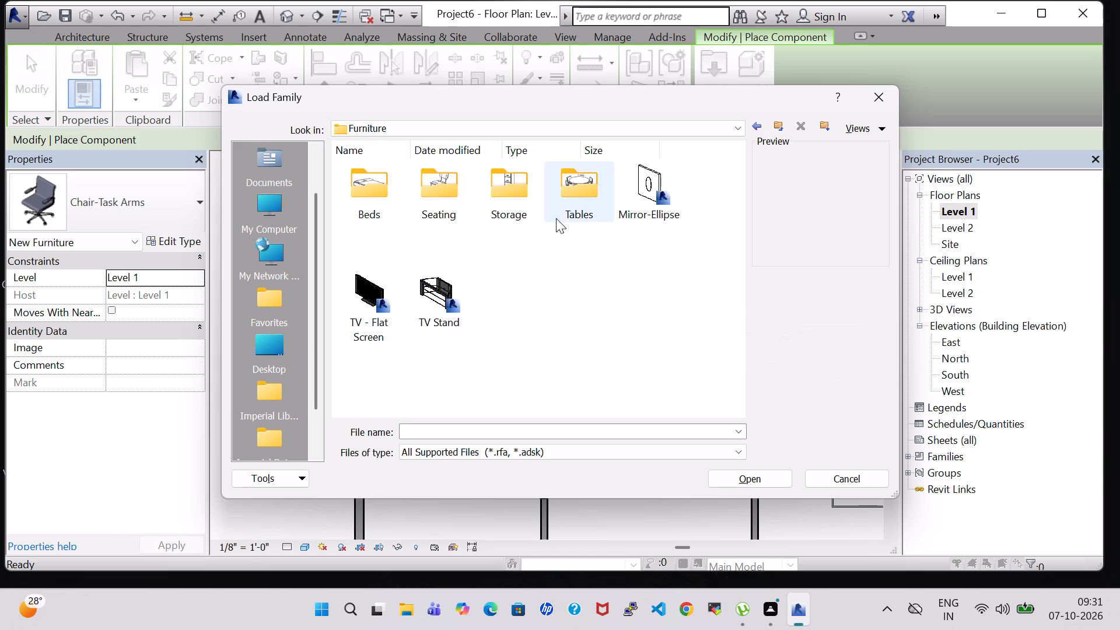
pyautogui.click(508, 197)
pyautogui.doubleClick(428, 194)
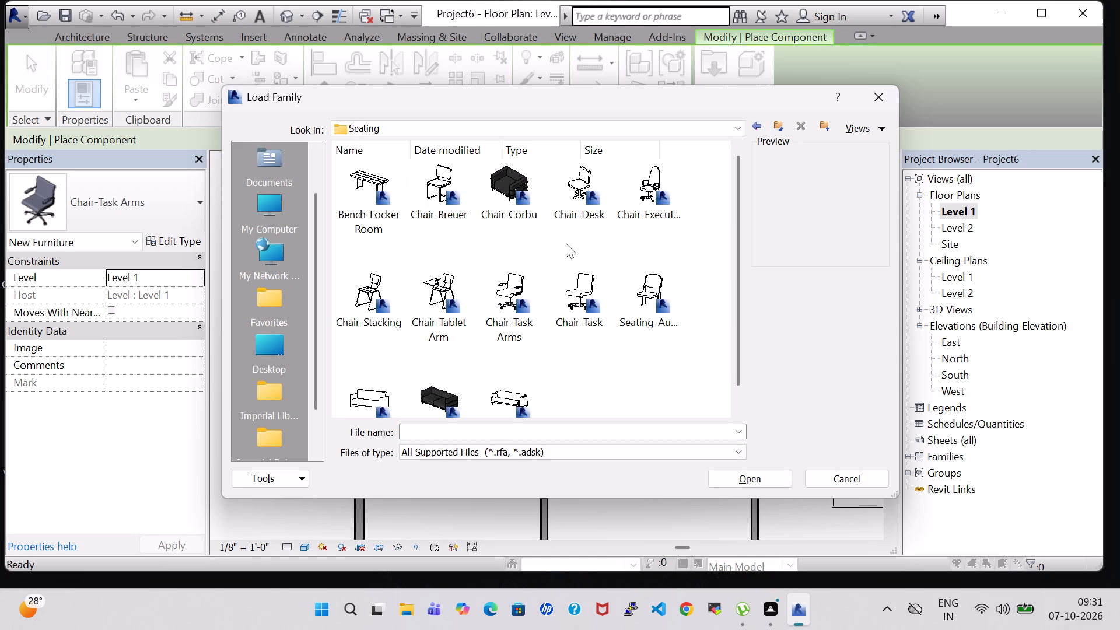
pyautogui.click(510, 284)
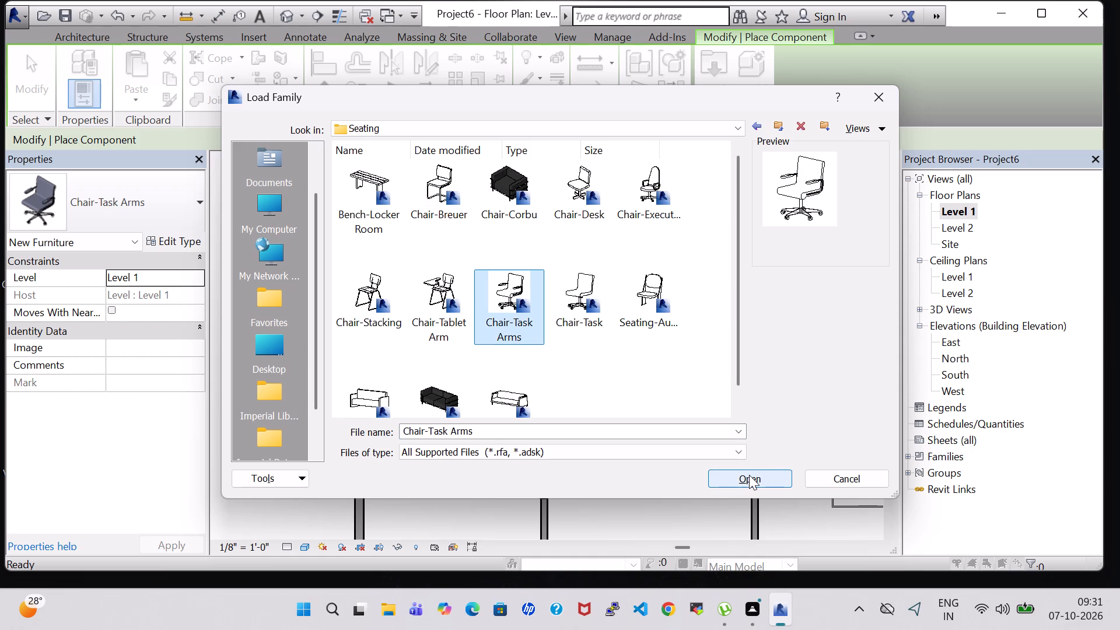
pyautogui.click(652, 269)
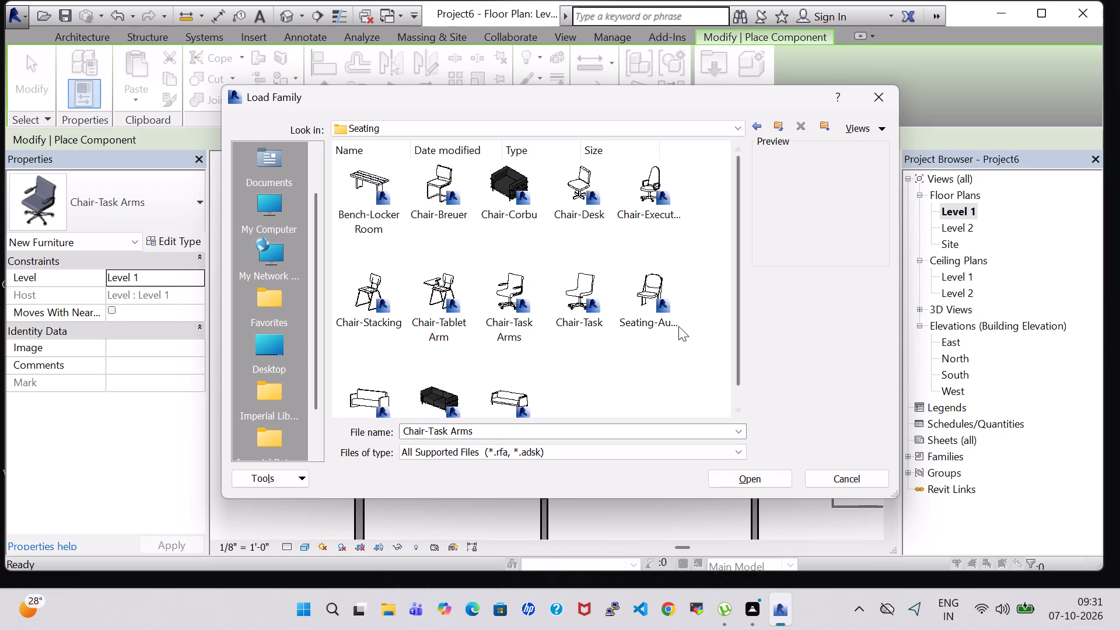
pyautogui.click(649, 305)
pyautogui.click(528, 285)
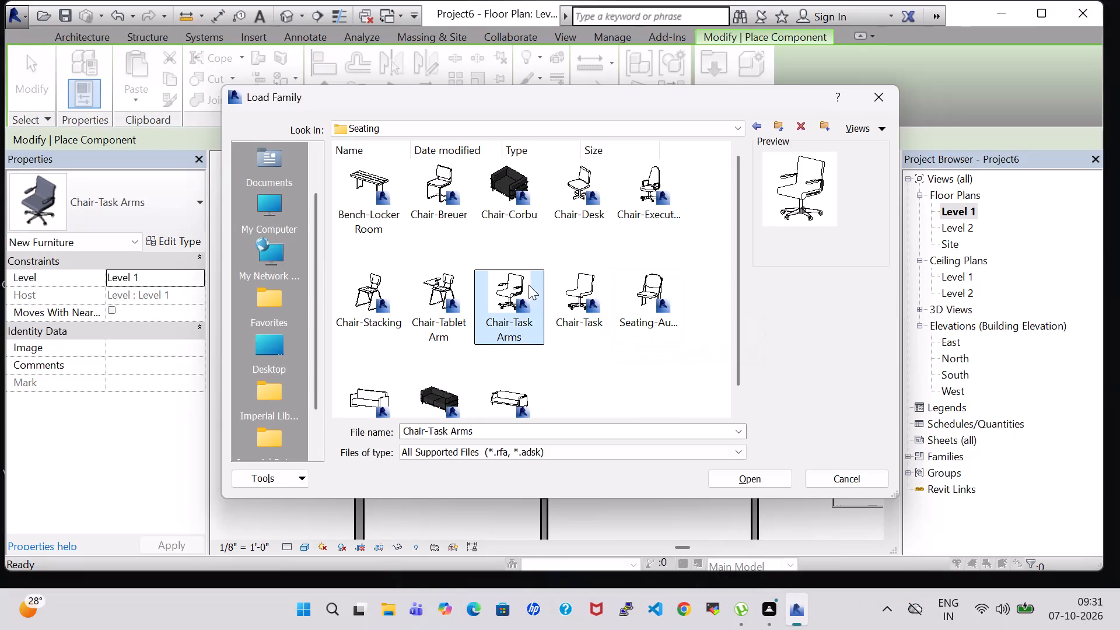
pyautogui.click(769, 484)
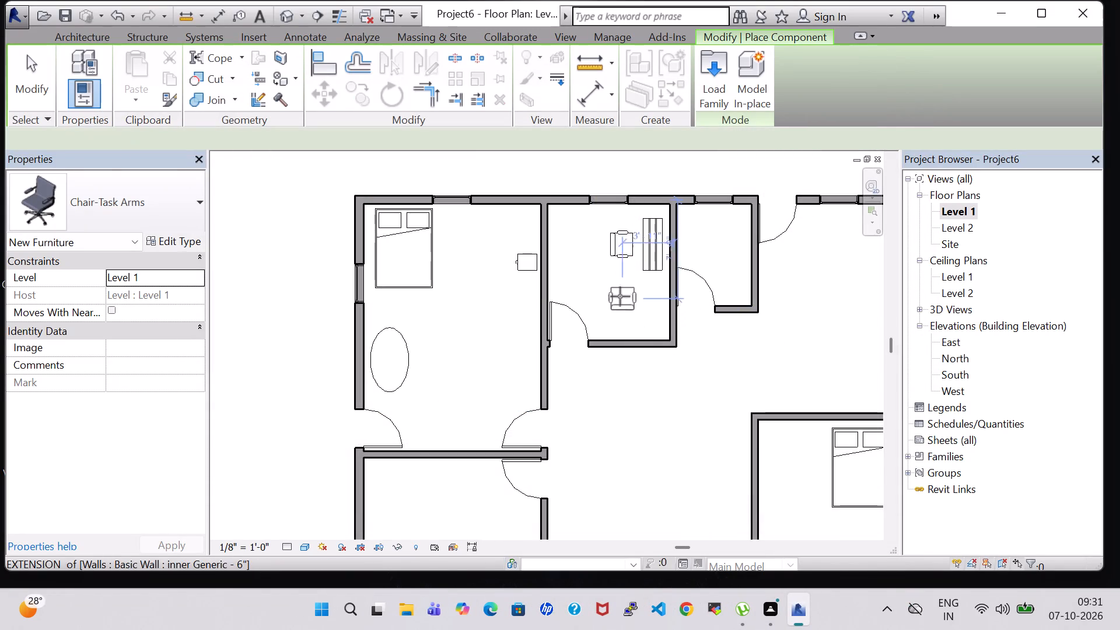
# Place a second Chair-Task Arms facing the bench, directly below the first chair and about 4'-0" from the right wall, and end placement.
pyautogui.press('space')
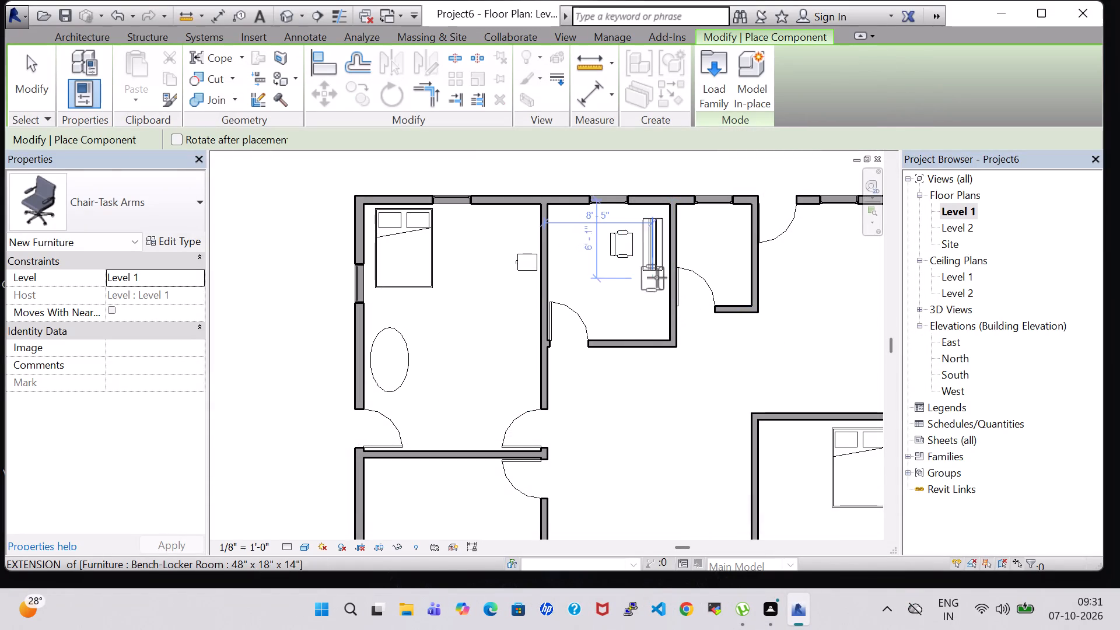
pyautogui.press('space')
pyautogui.press('space')
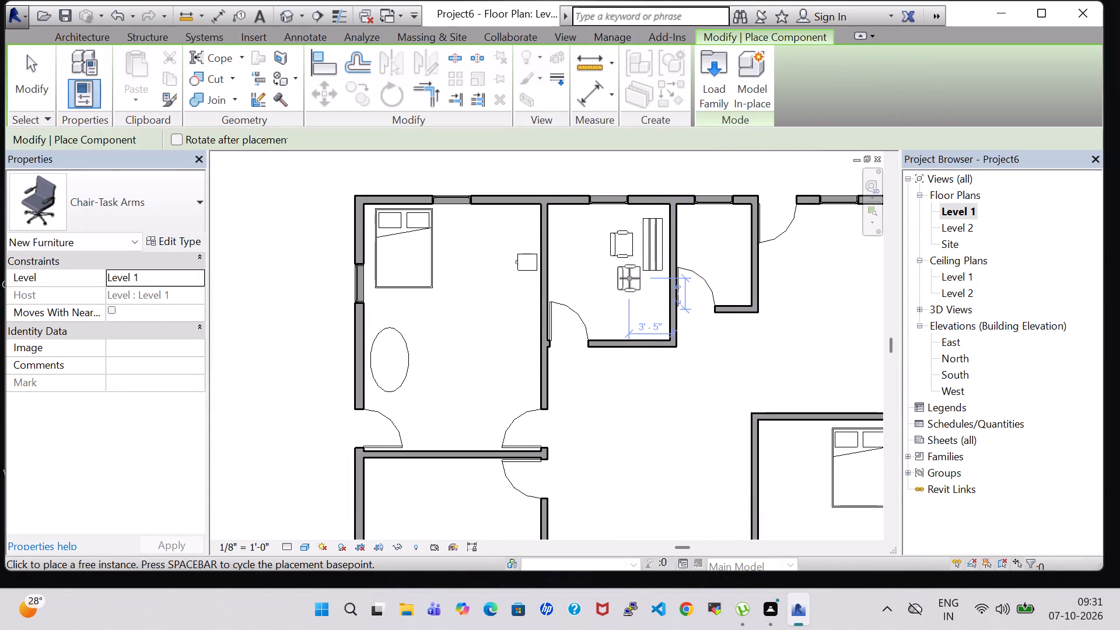
pyautogui.click(621, 278)
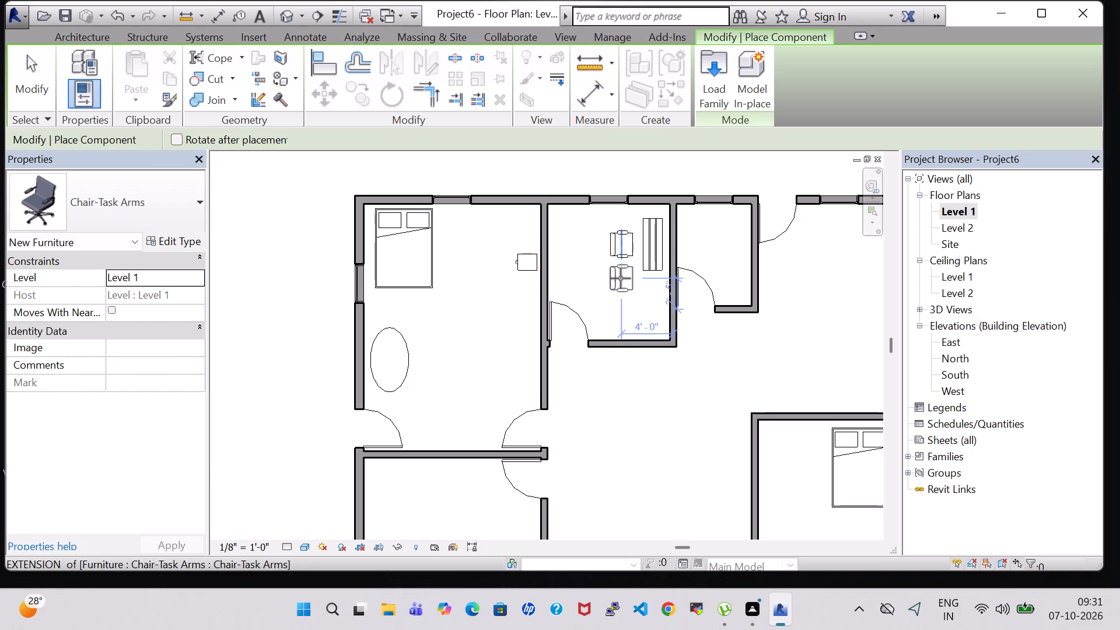
pyautogui.press('Escape')
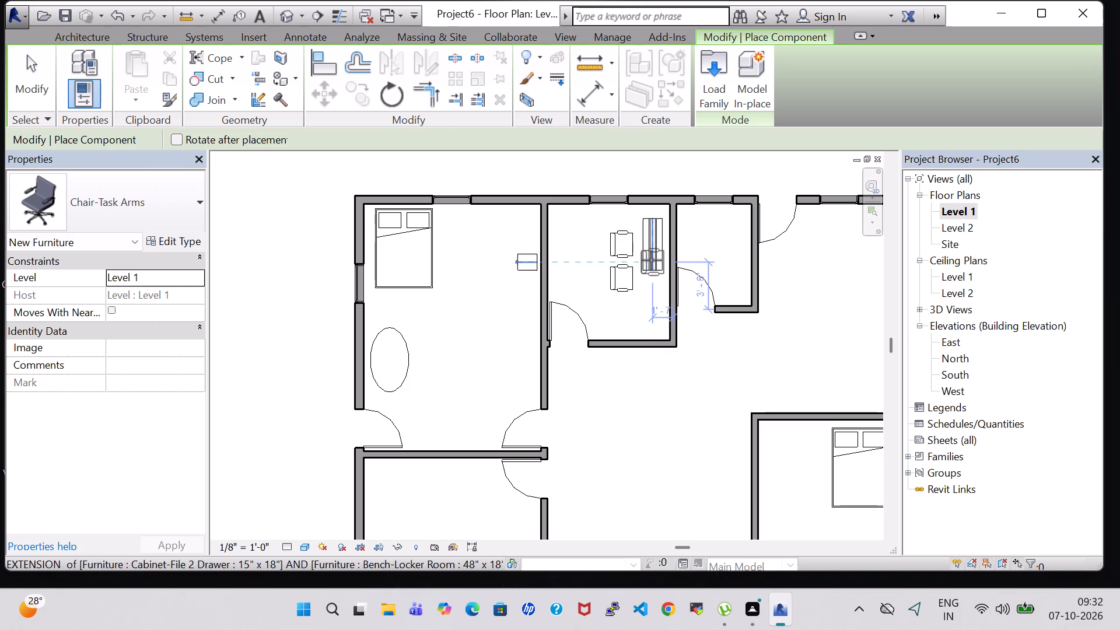
pyautogui.press('Escape')
# Nudge the locker-room bench down along the right wall so it lines up with the two chairs, and deselect it.
pyautogui.click(652, 260)
pyautogui.press('Down')
pyautogui.press('Down')
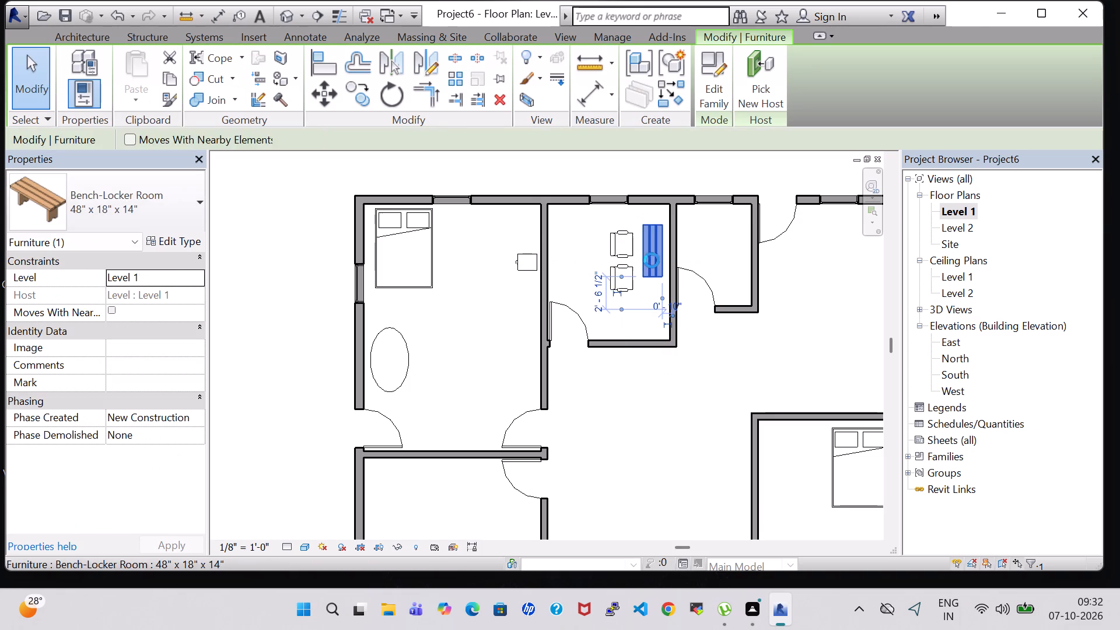
pyautogui.press('Down')
pyautogui.press('Down')
pyautogui.press('Down')
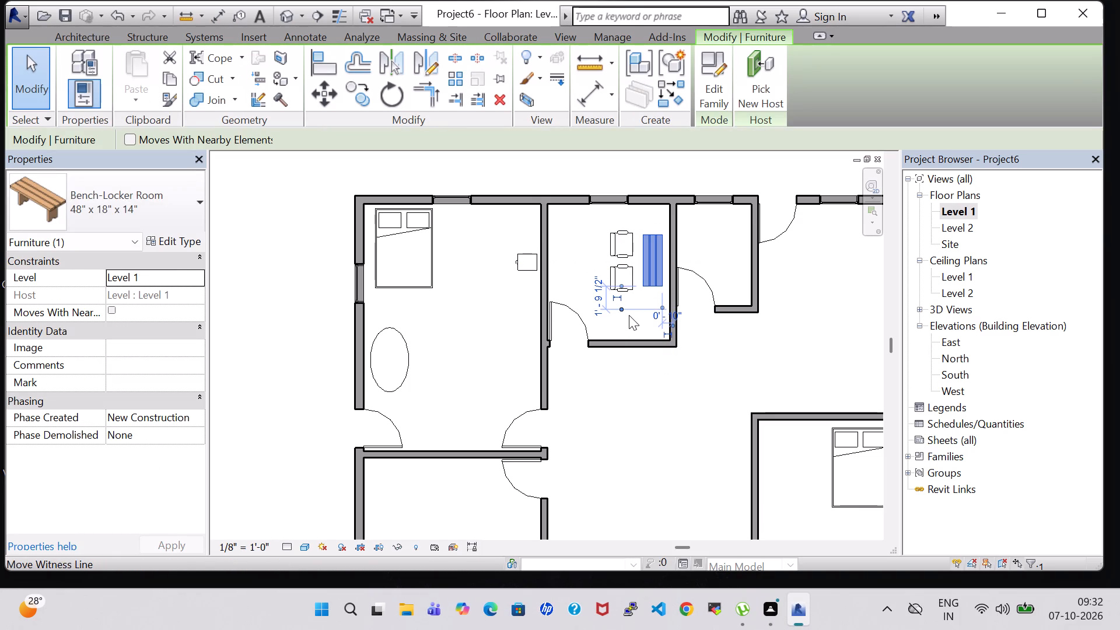
pyautogui.click(559, 265)
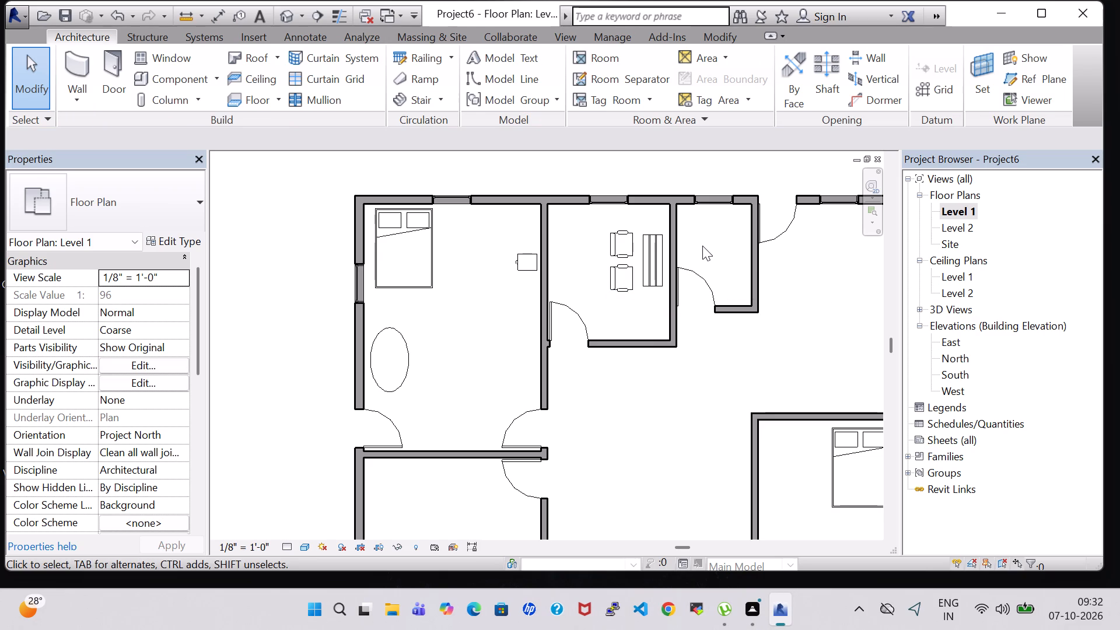
# Load the Kitchenette - Medium family from the Specialty Equipment > Domestic folder of the US Imperial library for component placement.
pyautogui.scroll(-3, 702, 246)
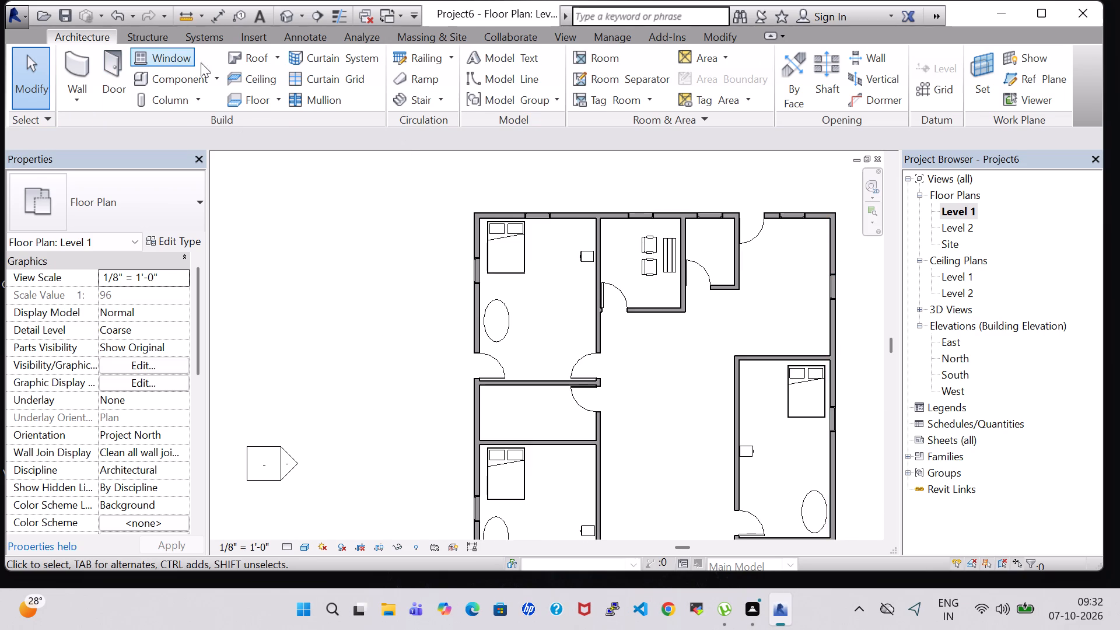
pyautogui.click(181, 71)
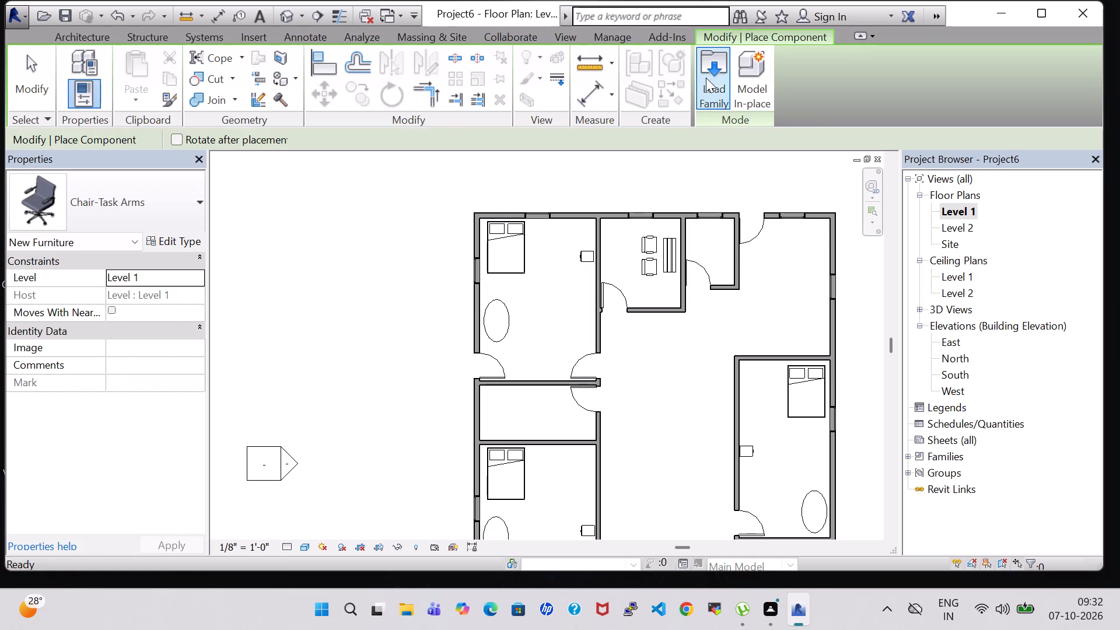
pyautogui.click(716, 78)
pyautogui.click(586, 302)
pyautogui.press('s')
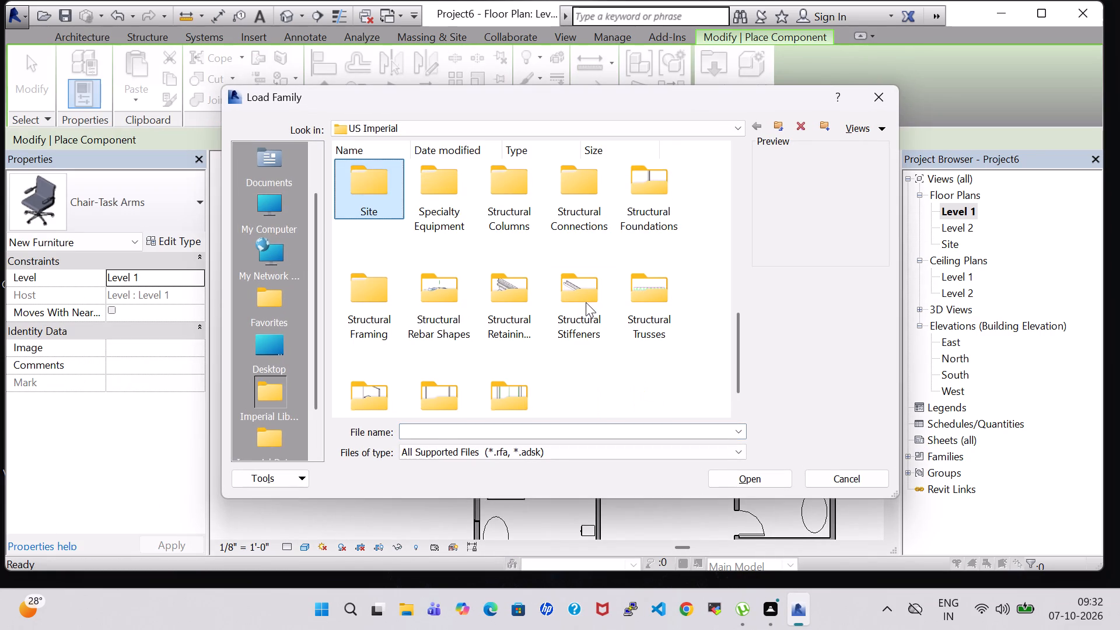
pyautogui.doubleClick(448, 193)
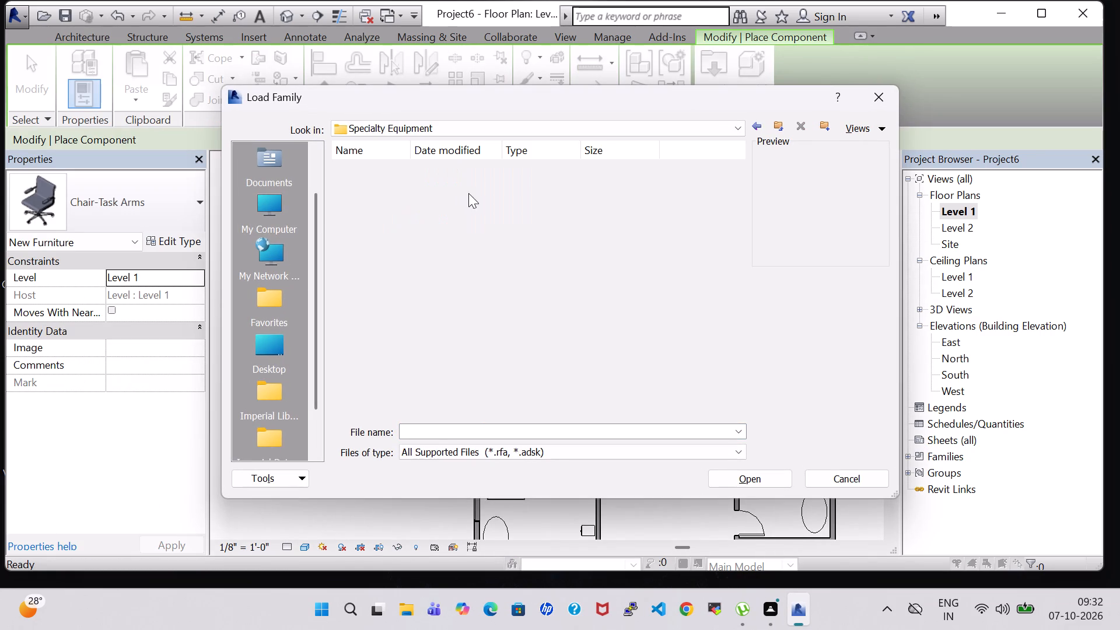
pyautogui.doubleClick(444, 193)
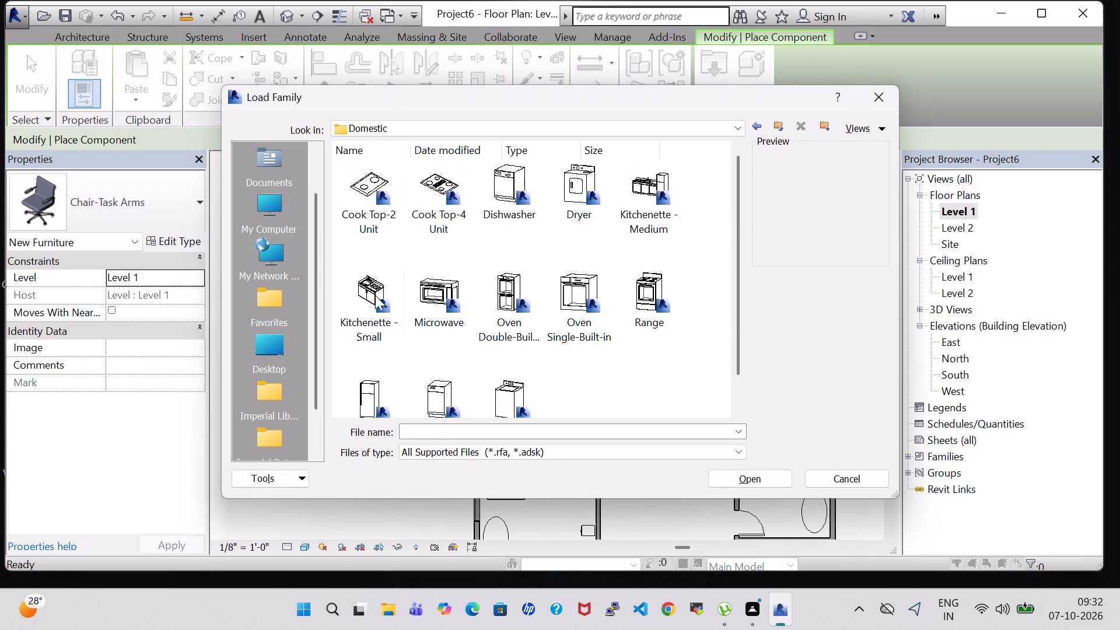
pyautogui.click(639, 197)
pyautogui.click(751, 475)
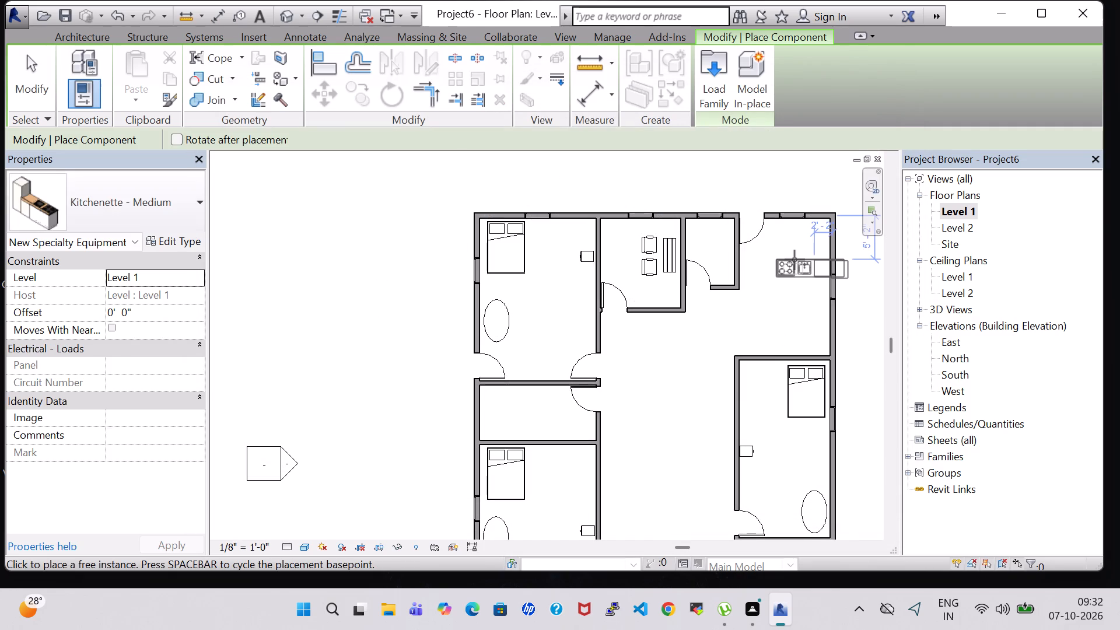
# Place the Kitchenette - Medium, rotated parallel to the wall, against the top-right room's exterior side wall, and nudge it slightly left.
pyautogui.press('space')
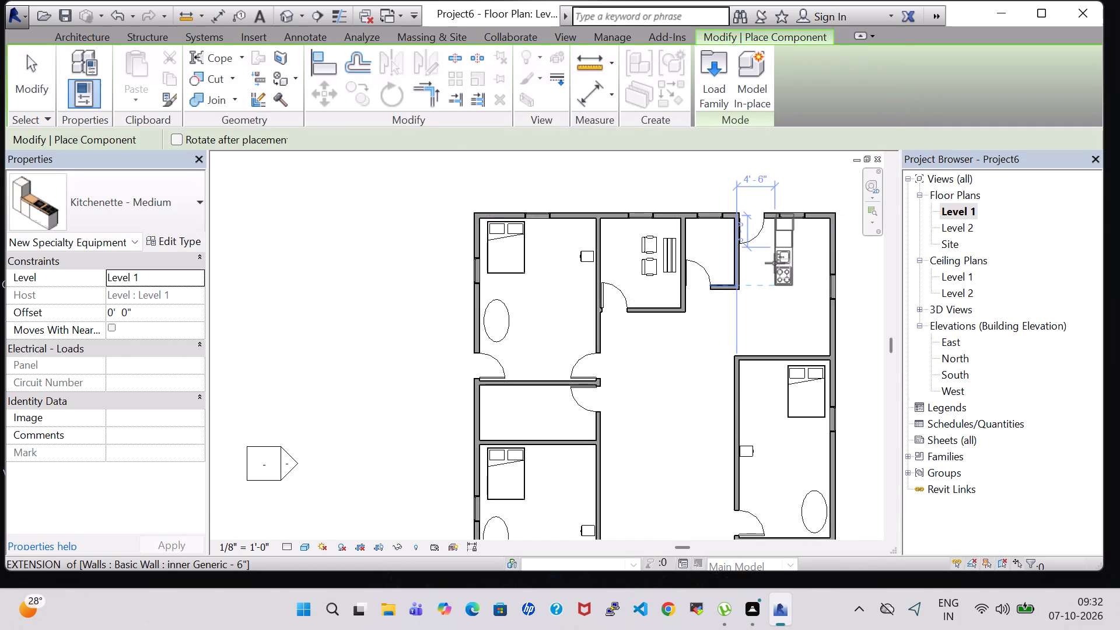
pyautogui.press('space')
pyautogui.press('space')
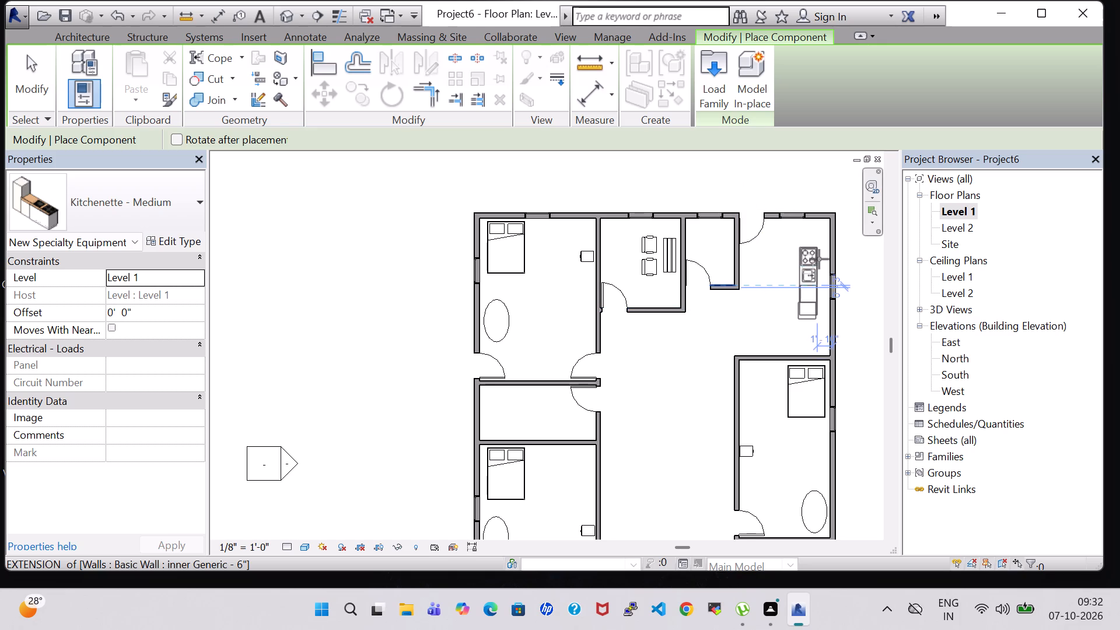
pyautogui.scroll(6, 819, 259)
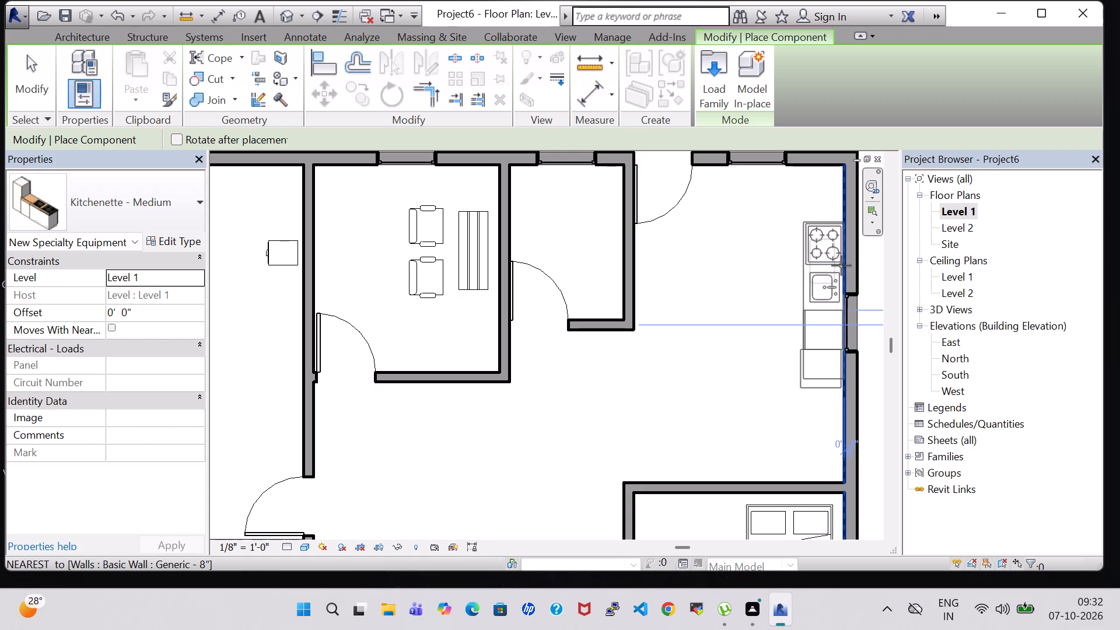
pyautogui.click(841, 265)
pyautogui.press('Escape')
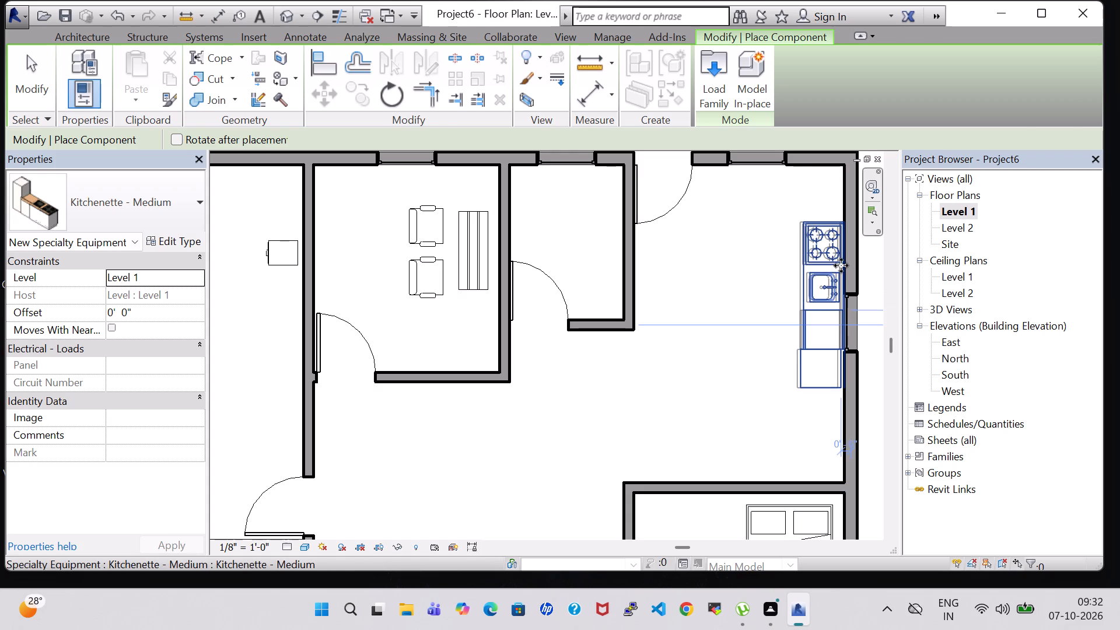
pyautogui.press('Escape')
pyautogui.click(839, 265)
pyautogui.press('Left')
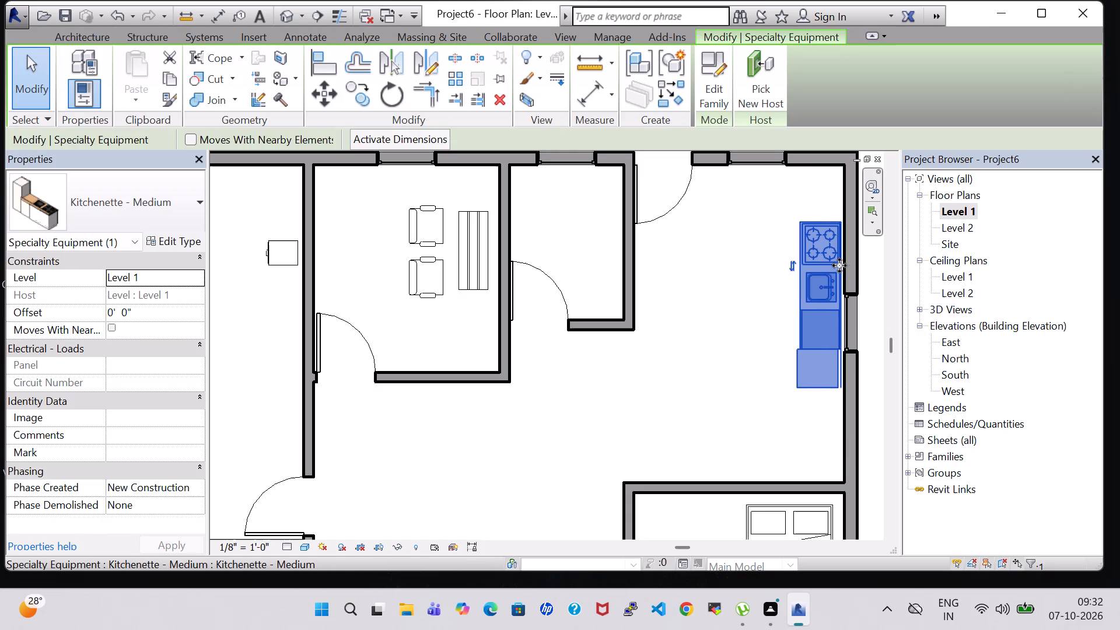
pyautogui.click(707, 251)
# Load the Table-Dining Round w Chairs family from the US Imperial library's Furniture > Tables folder for component placement.
pyautogui.scroll(-1, 707, 251)
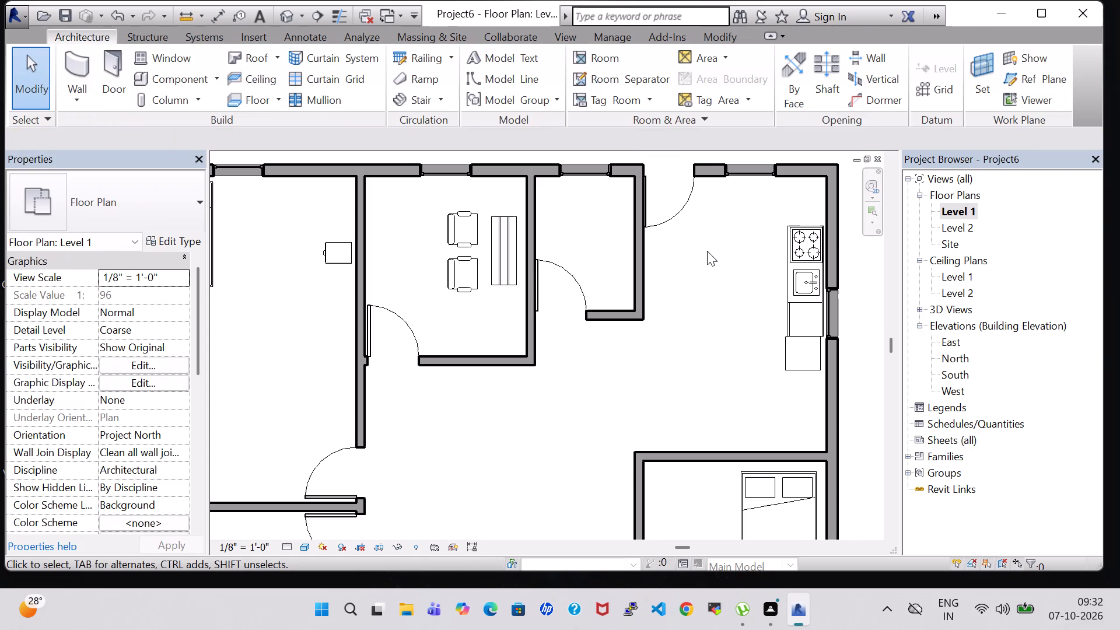
pyautogui.scroll(-1, 707, 251)
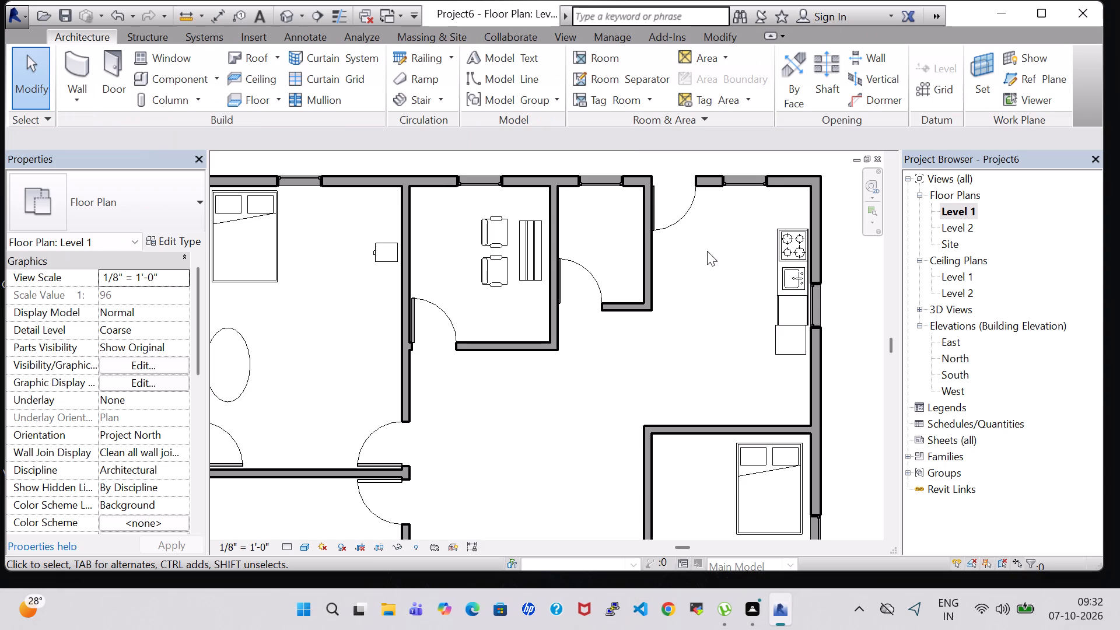
pyautogui.scroll(-2, 707, 251)
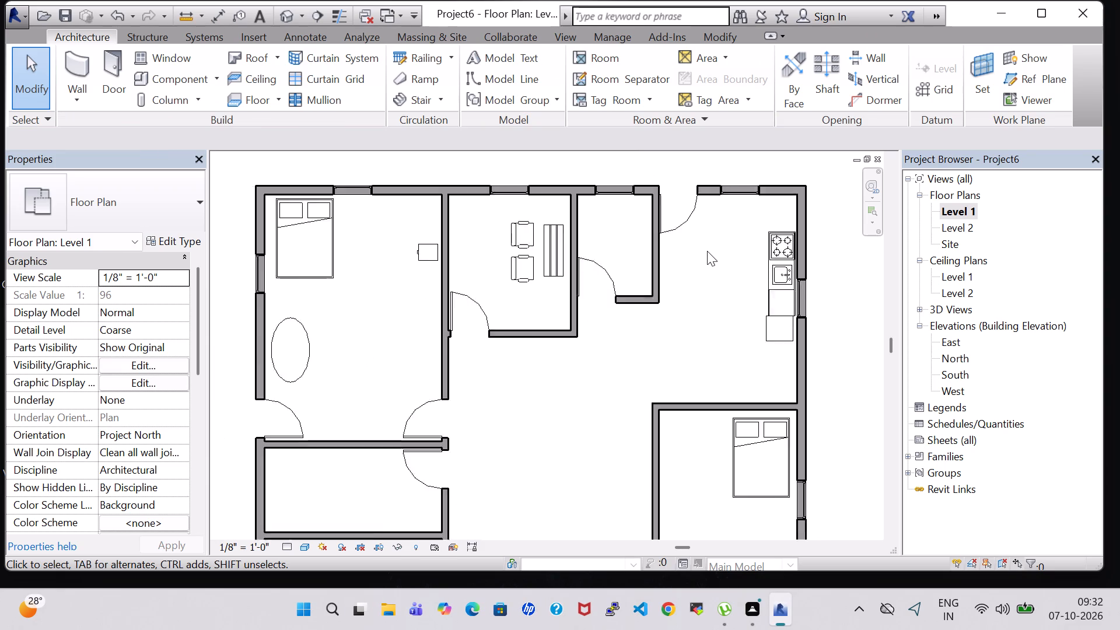
pyautogui.scroll(-3, 707, 251)
pyautogui.click(155, 73)
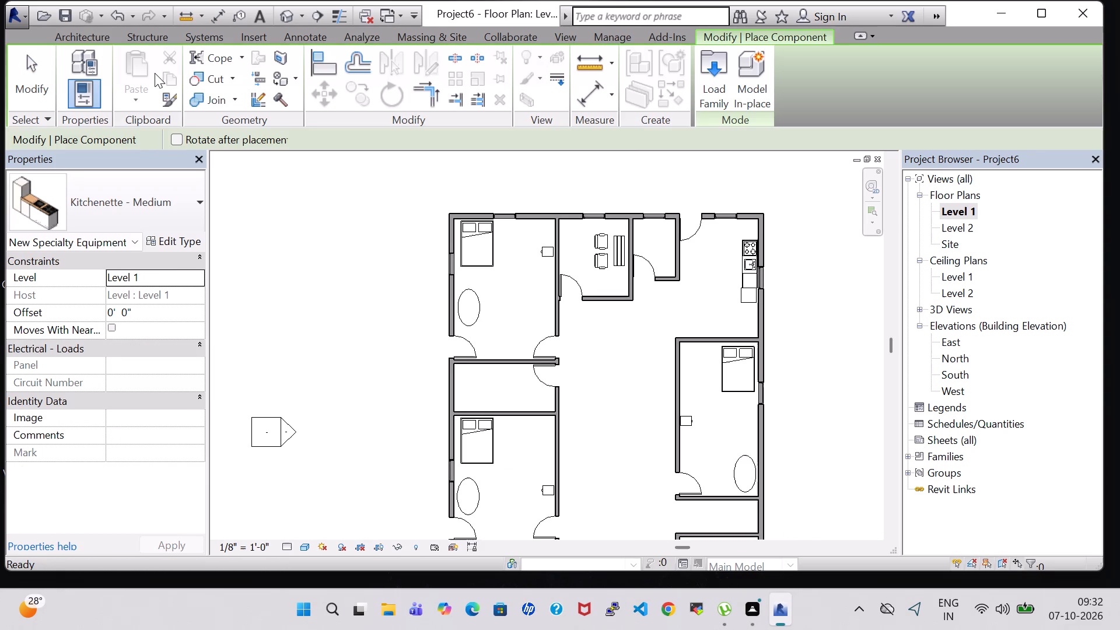
pyautogui.click(709, 75)
pyautogui.click(660, 287)
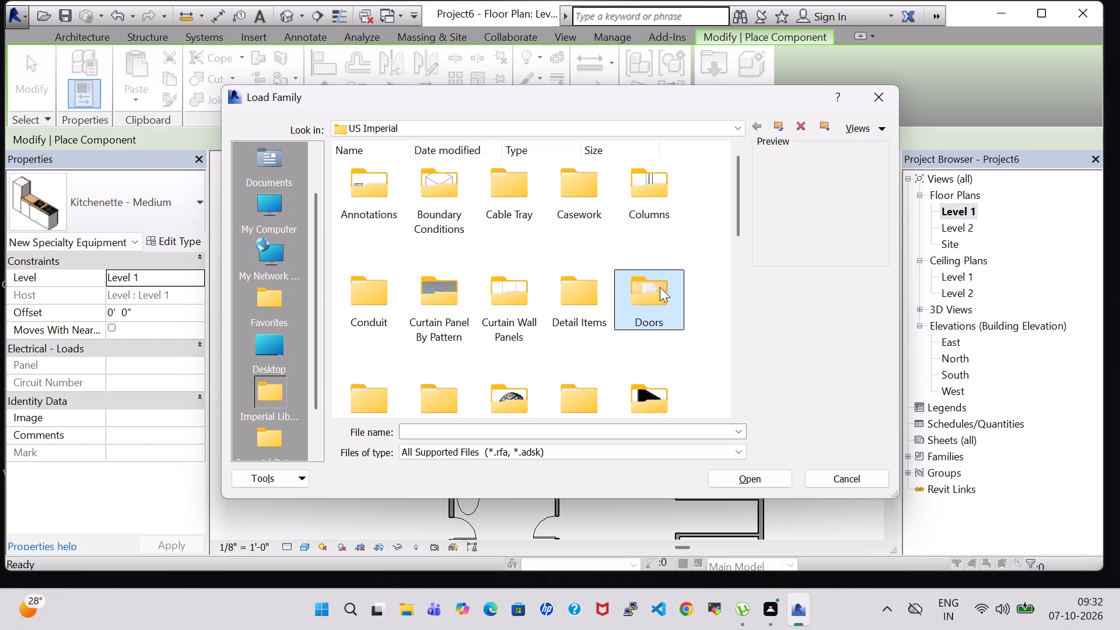
pyautogui.press('p')
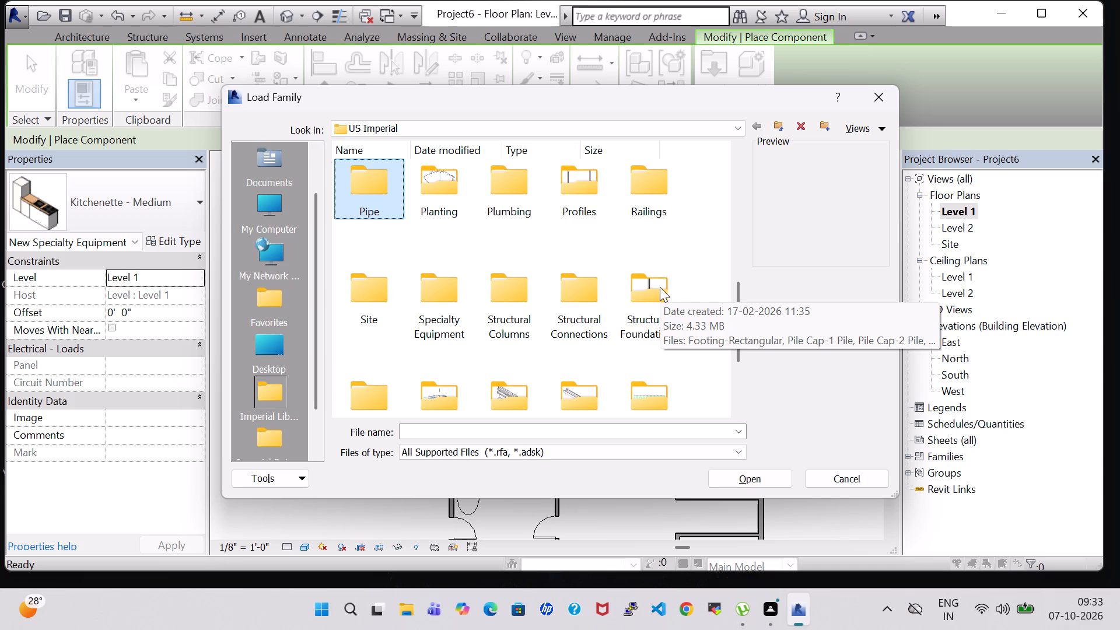
pyautogui.press('o')
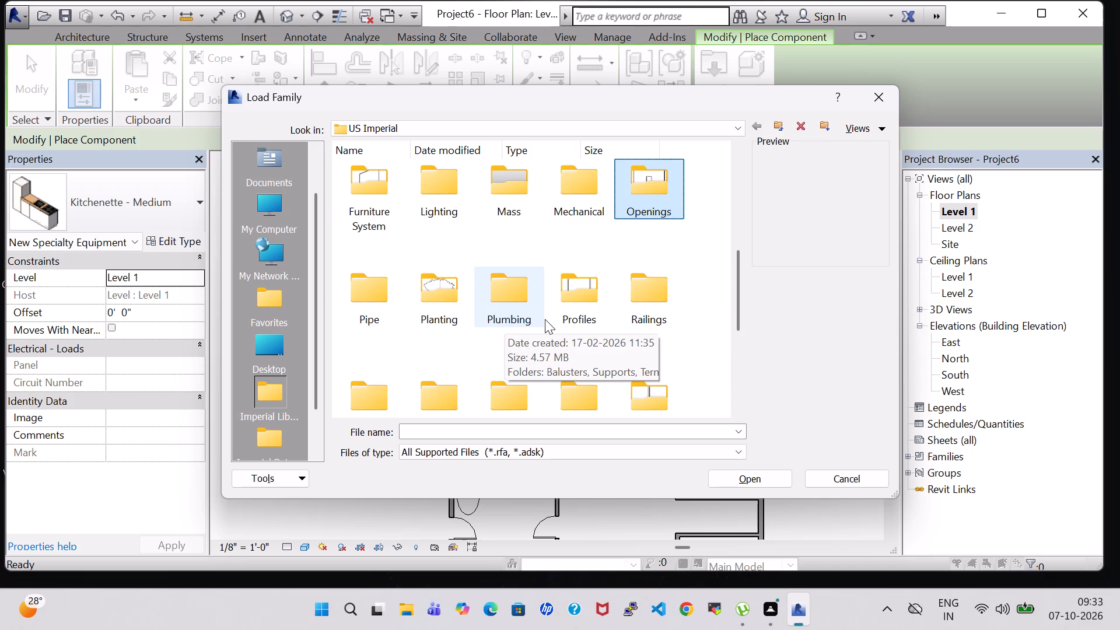
pyautogui.scroll(-1, 572, 303)
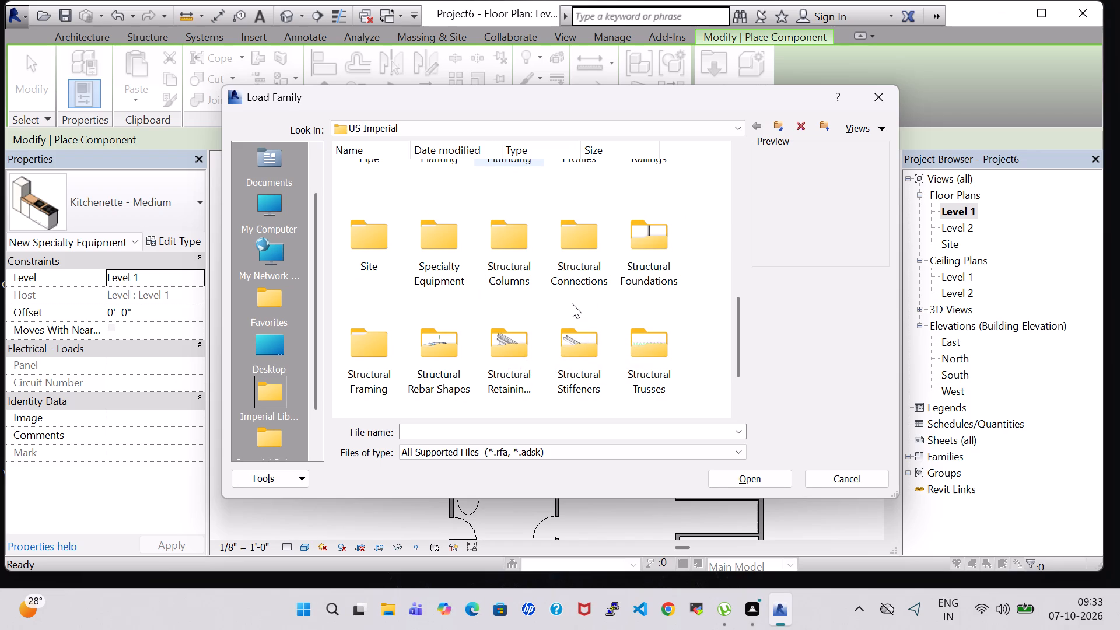
pyautogui.write('pooja')
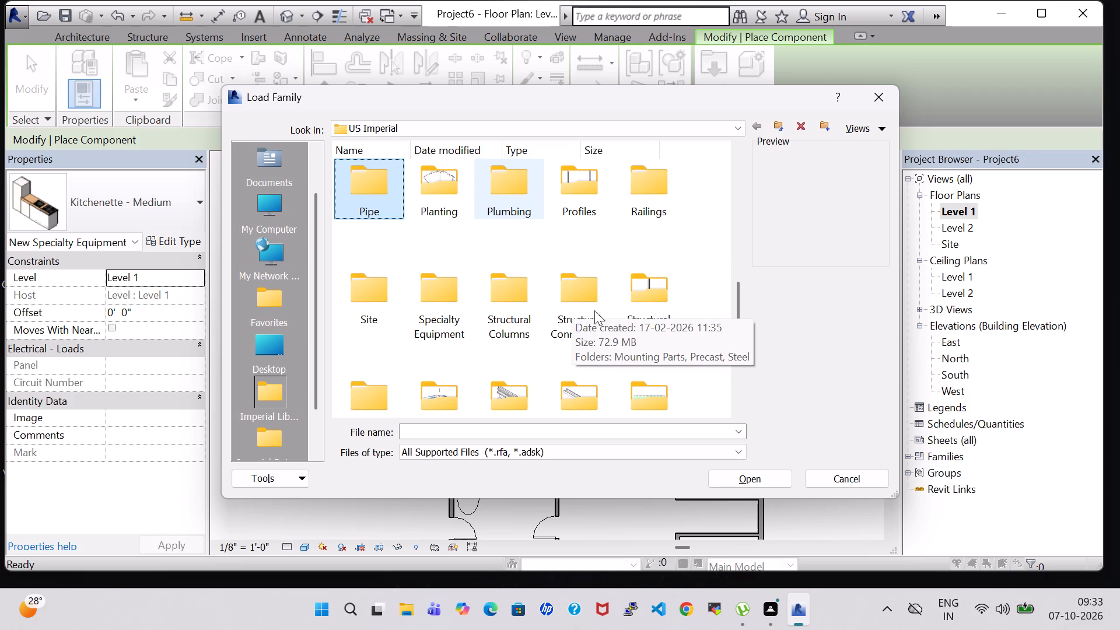
pyautogui.scroll(2, 617, 242)
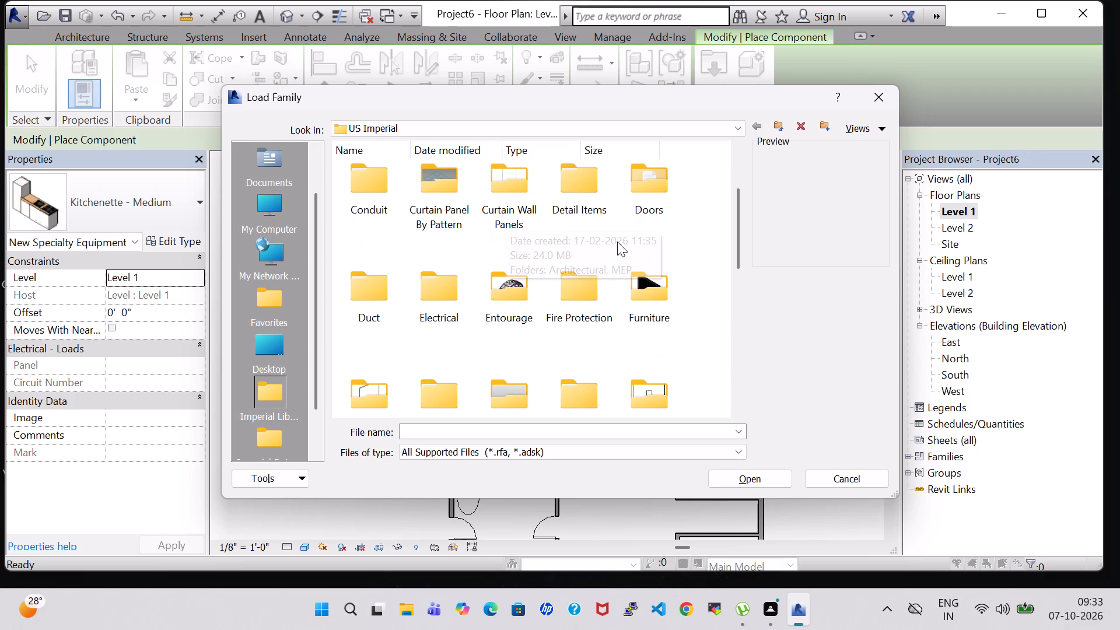
pyautogui.doubleClick(623, 289)
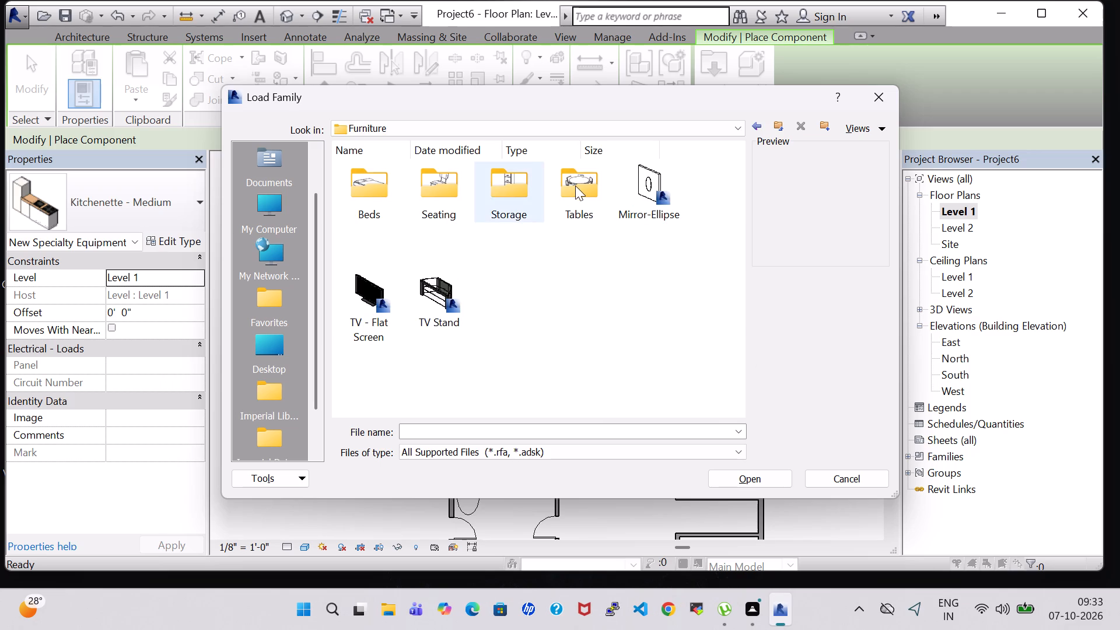
pyautogui.doubleClick(575, 185)
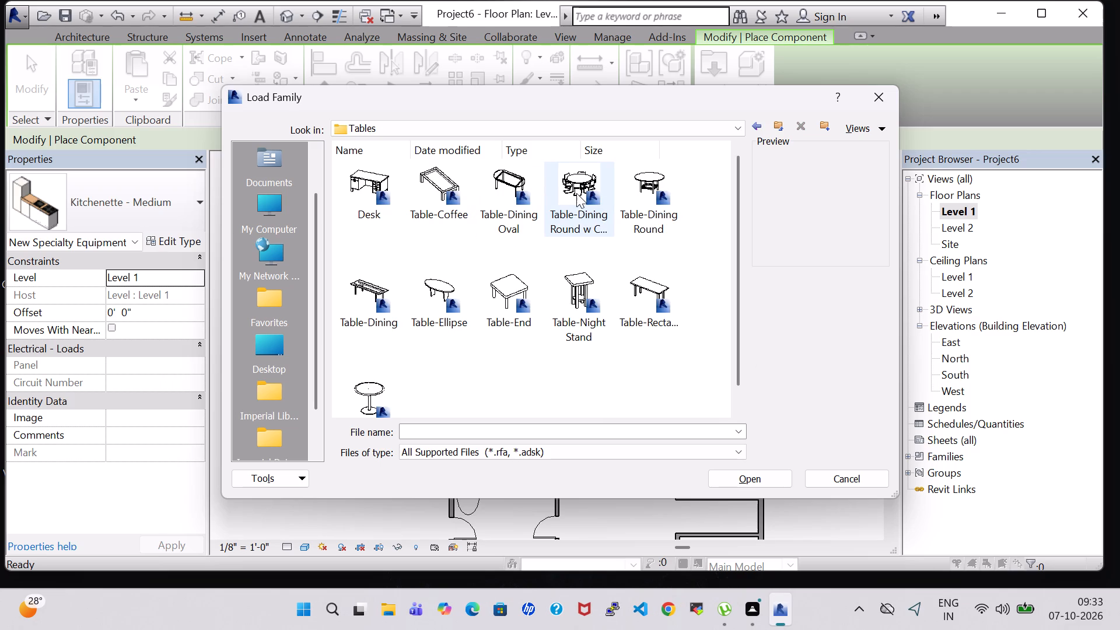
pyautogui.click(576, 193)
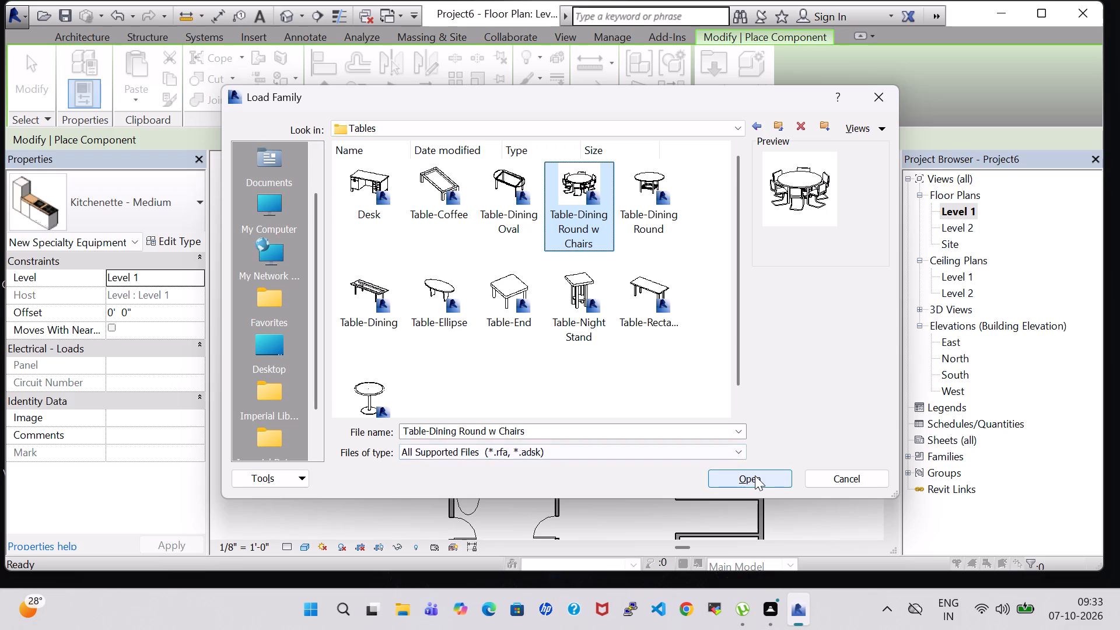
pyautogui.click(755, 475)
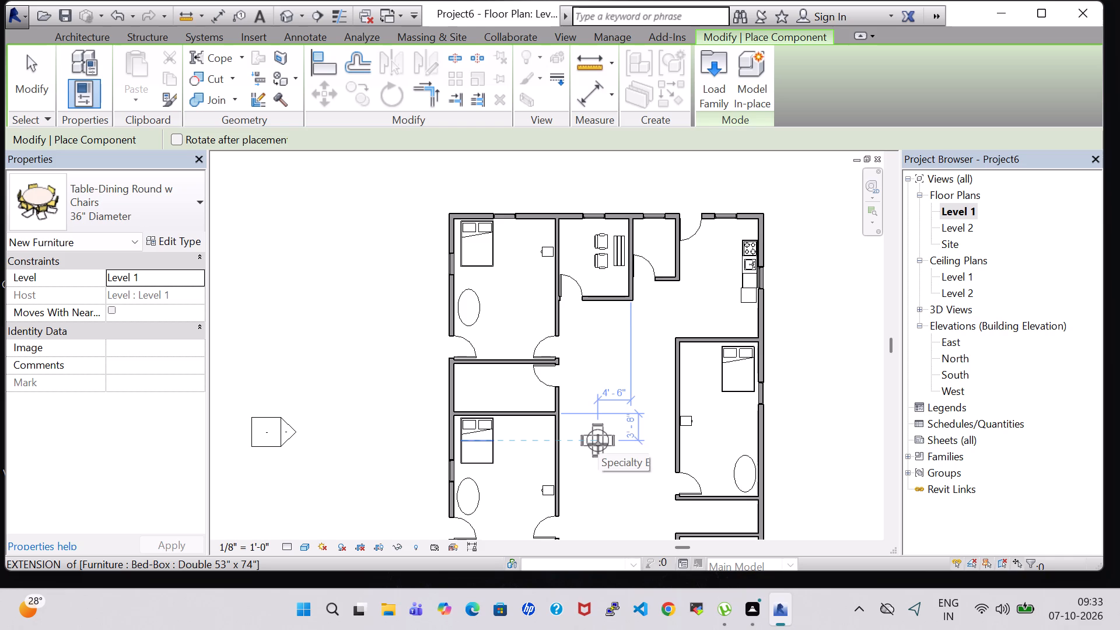
# Place one 36" Diameter round dining table with chairs in the central hall, level with the lower-left bedroom's bed, and end placement.
pyautogui.click(593, 446)
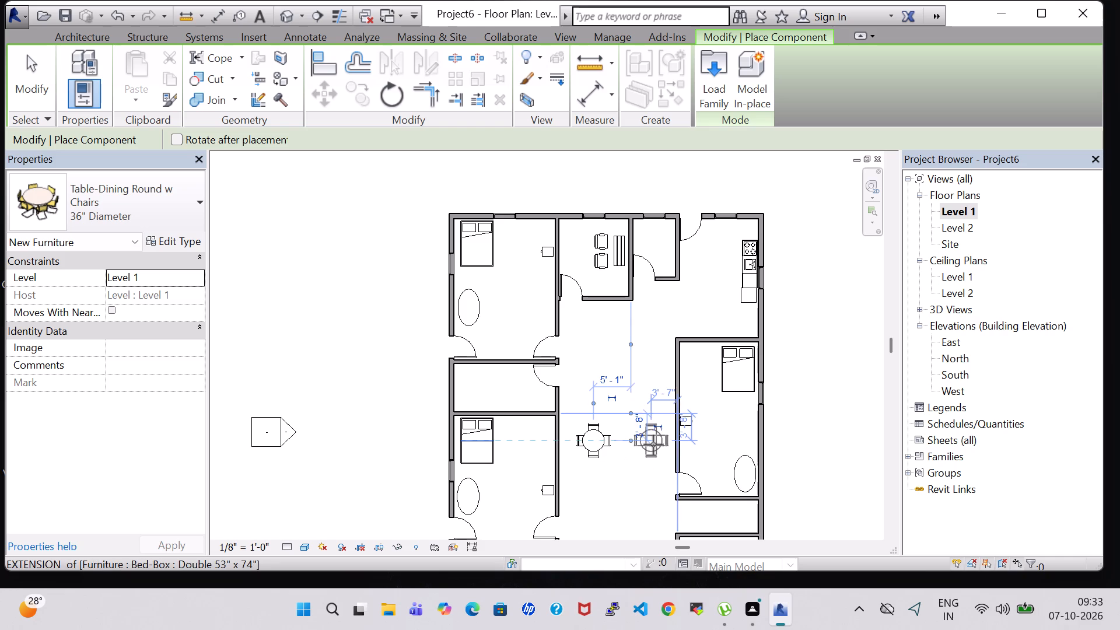
pyautogui.press('Escape')
pyautogui.press('Escape')
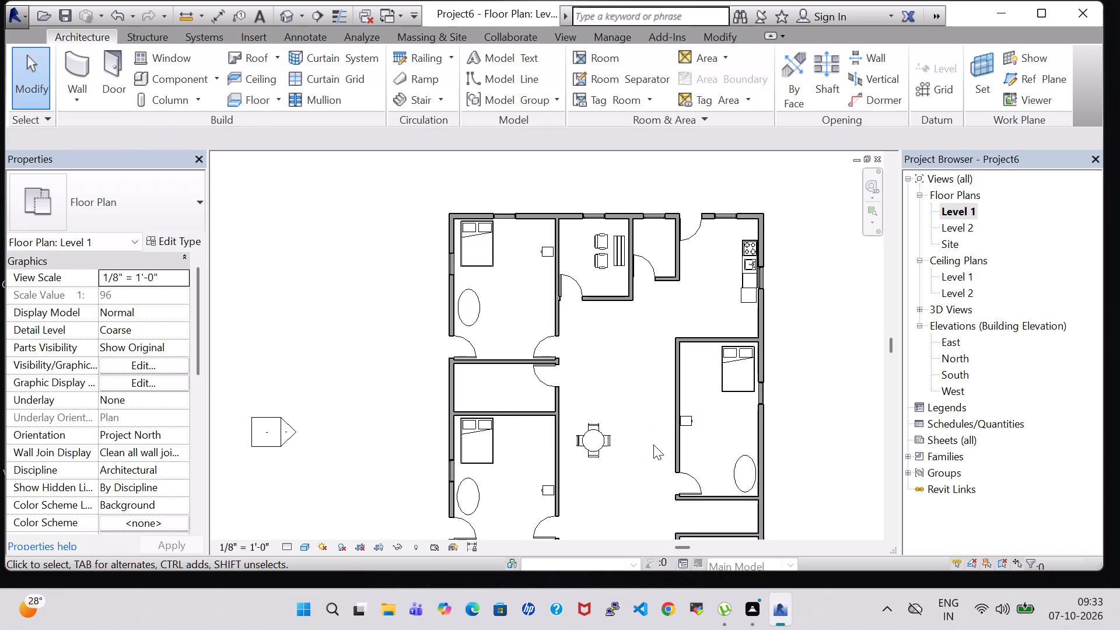
# Draw a horizontal inner Generic - 6" wall across the central hall below the dining table, about 8'-0" below the lower-left bedroom's top wall.
pyautogui.scroll(-2, 653, 444)
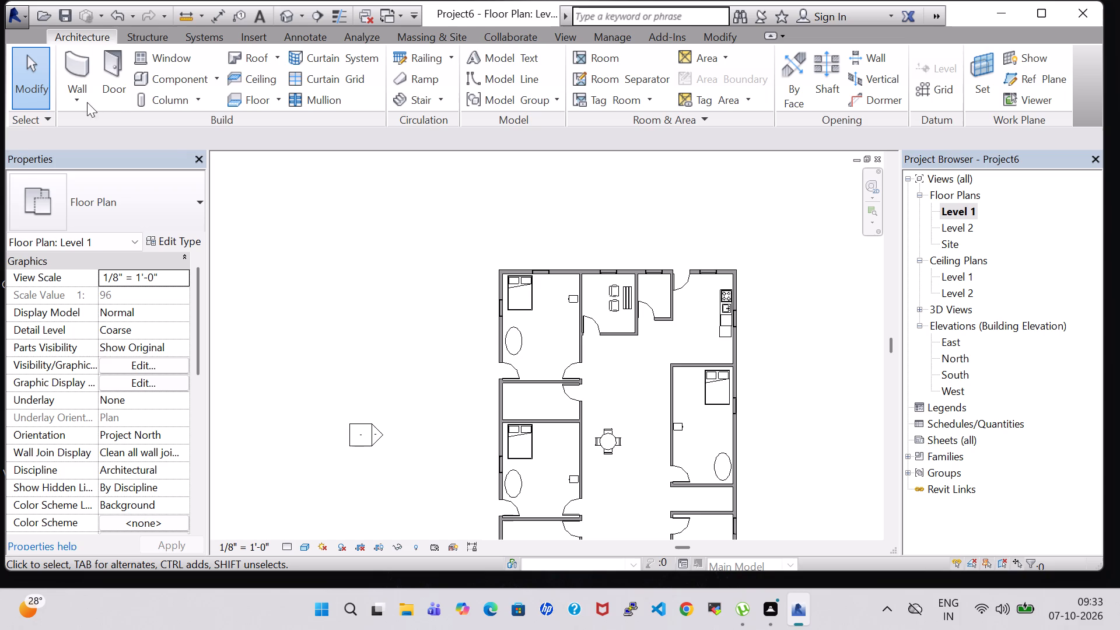
pyautogui.click(63, 56)
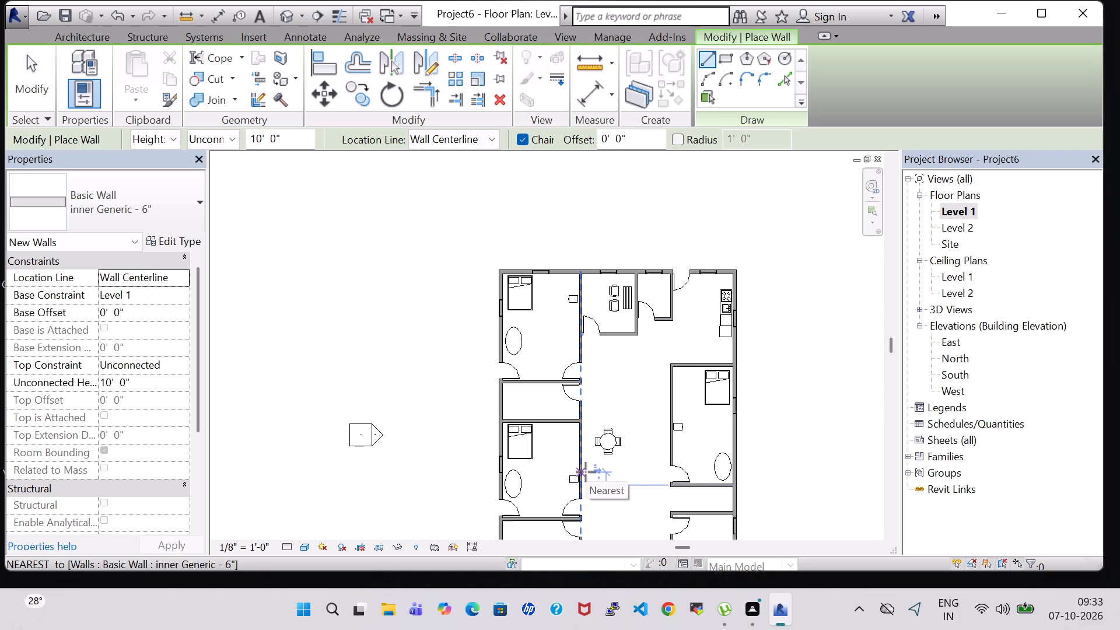
pyautogui.scroll(4, 586, 467)
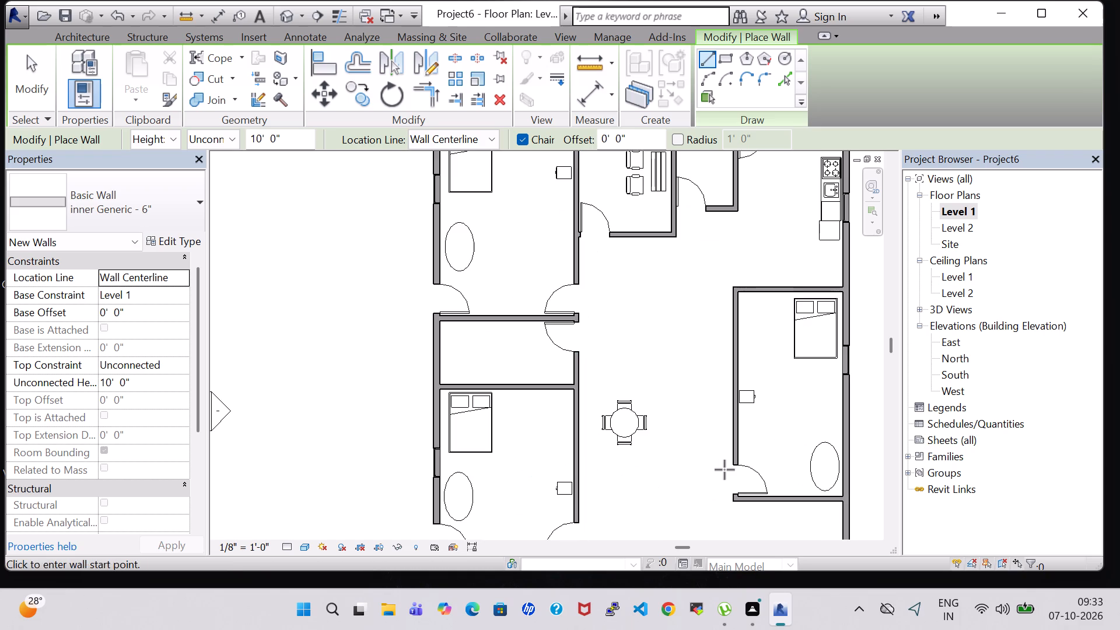
pyautogui.click(580, 473)
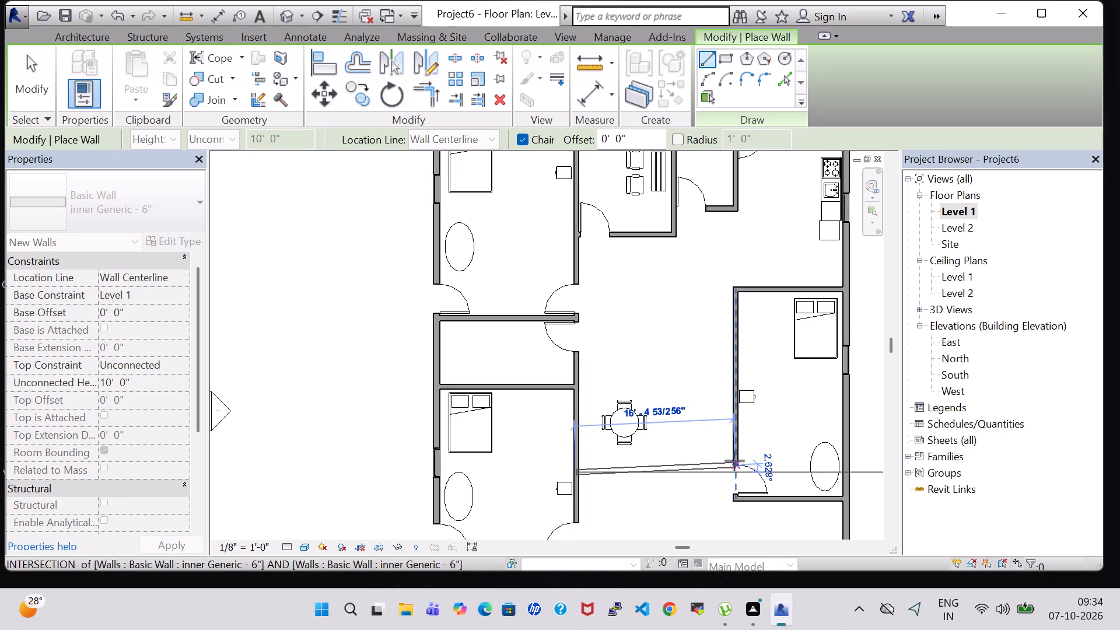
pyautogui.press('Escape')
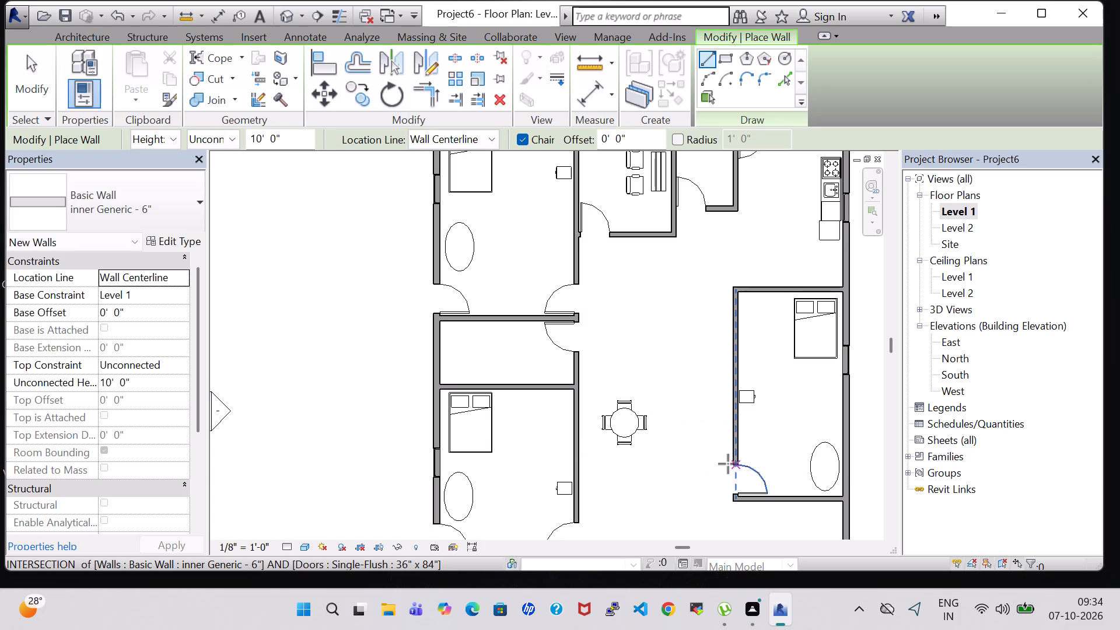
pyautogui.click(580, 465)
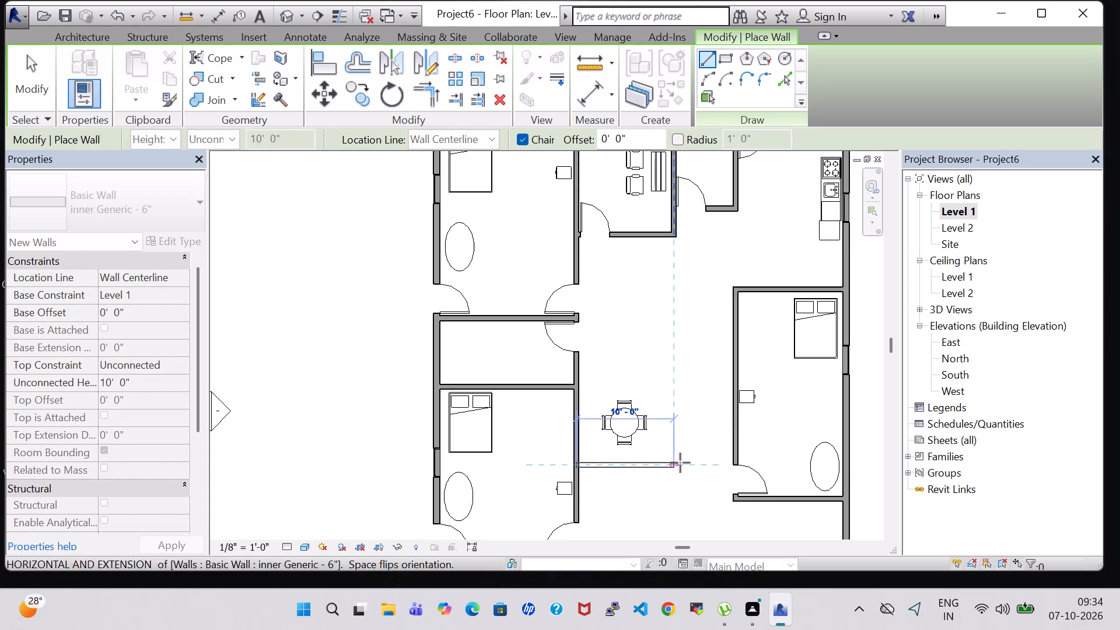
pyautogui.click(736, 463)
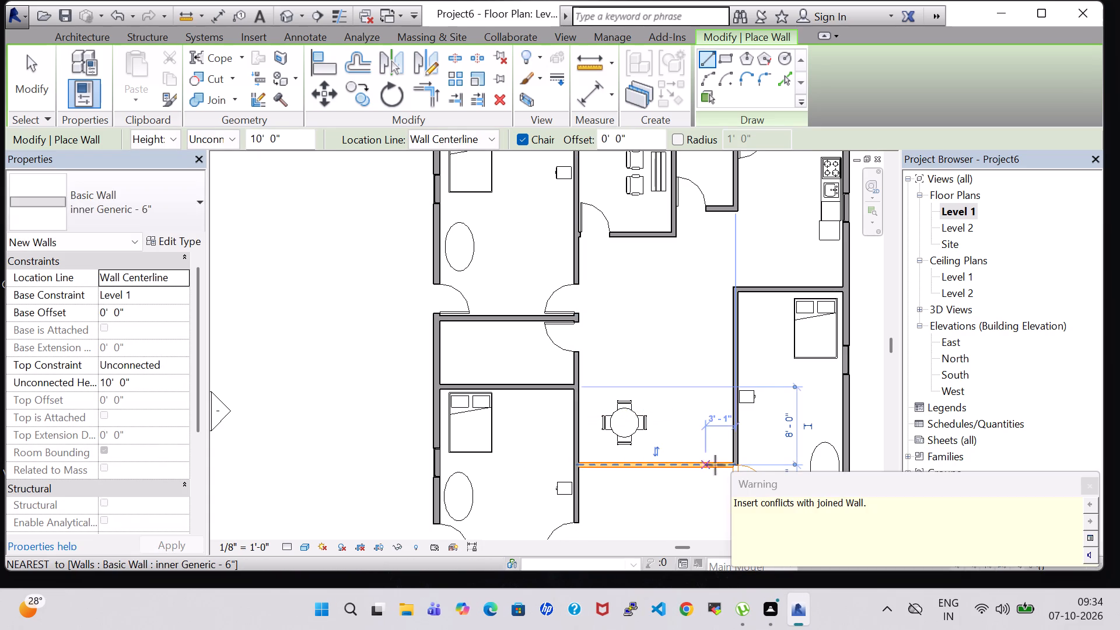
pyautogui.click(1090, 479)
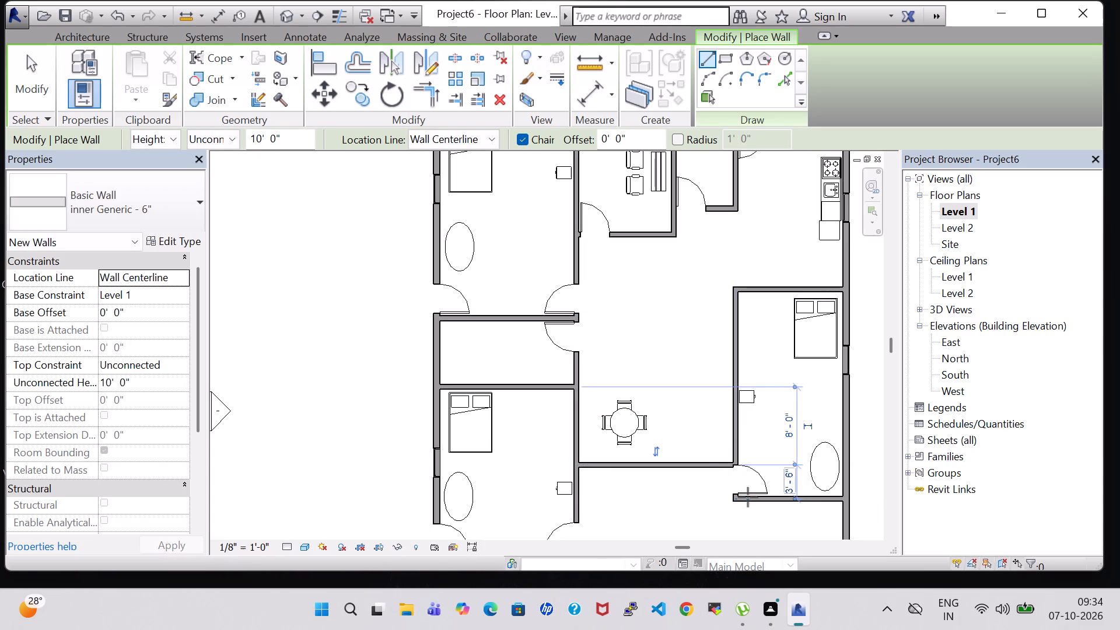
pyautogui.press('Escape')
pyautogui.press('Escape')
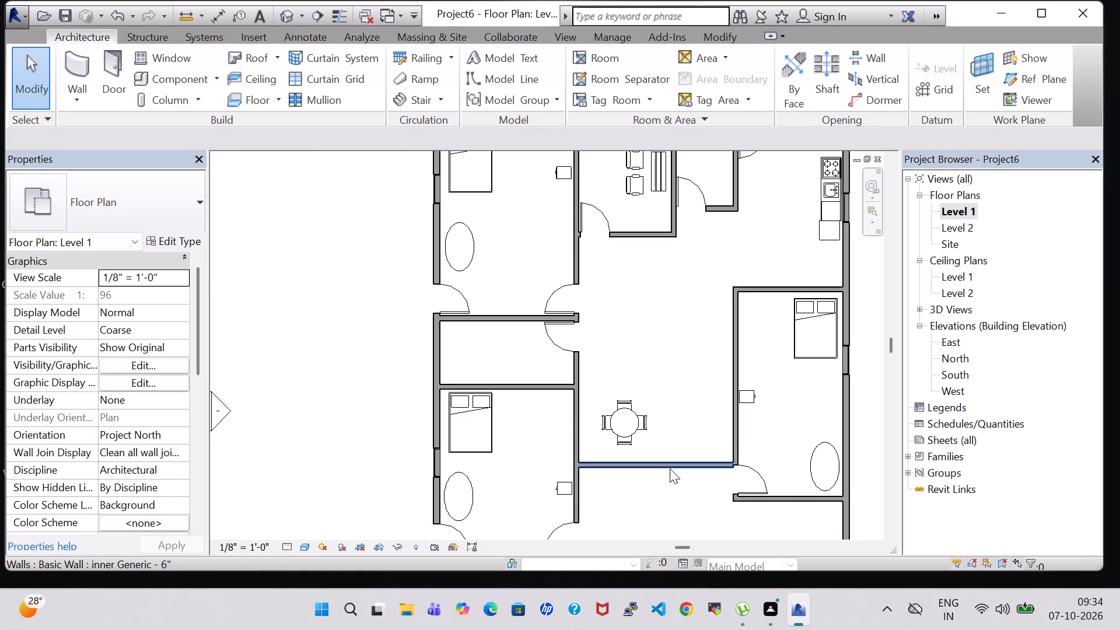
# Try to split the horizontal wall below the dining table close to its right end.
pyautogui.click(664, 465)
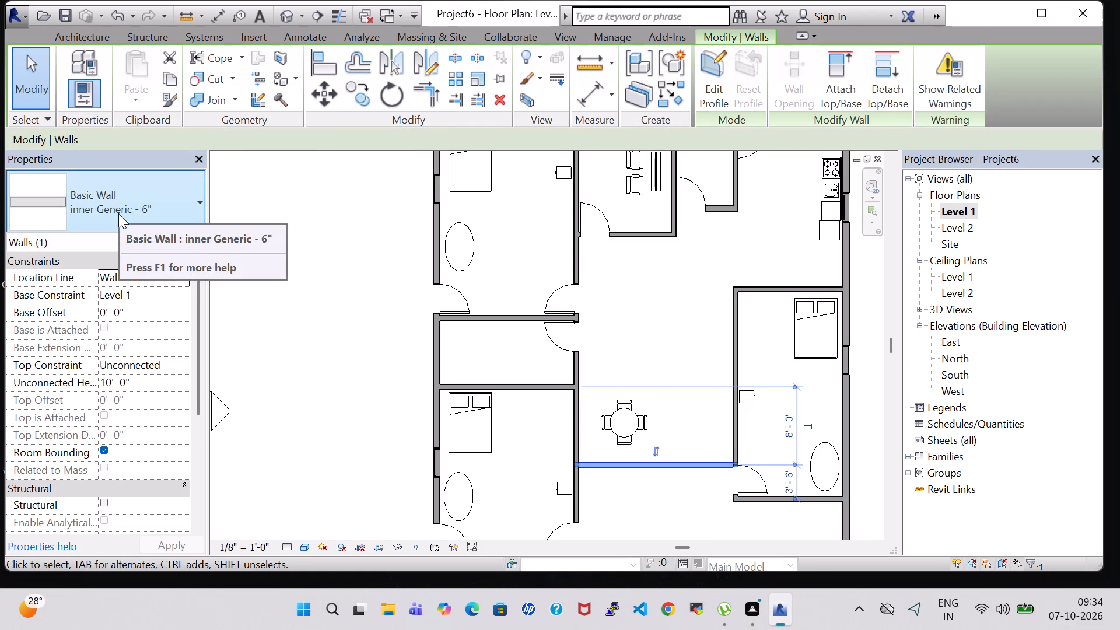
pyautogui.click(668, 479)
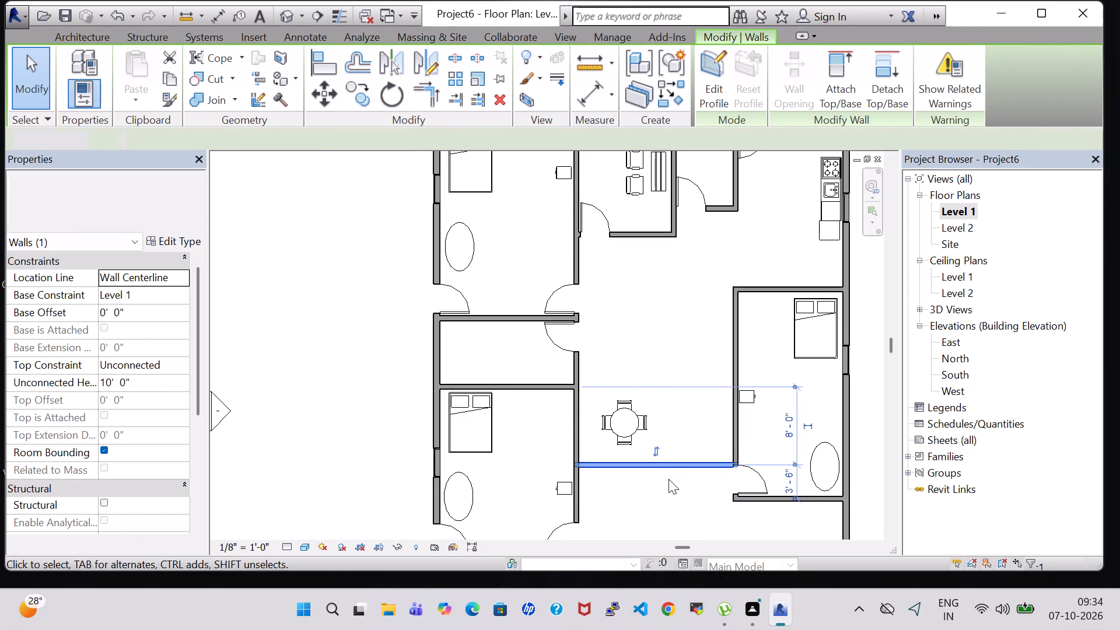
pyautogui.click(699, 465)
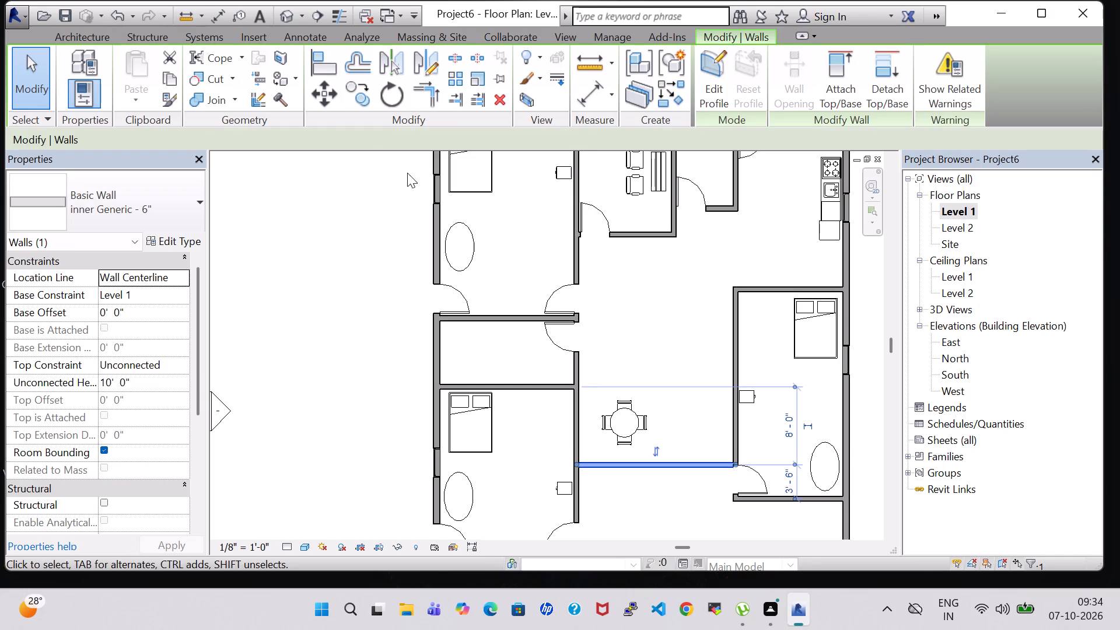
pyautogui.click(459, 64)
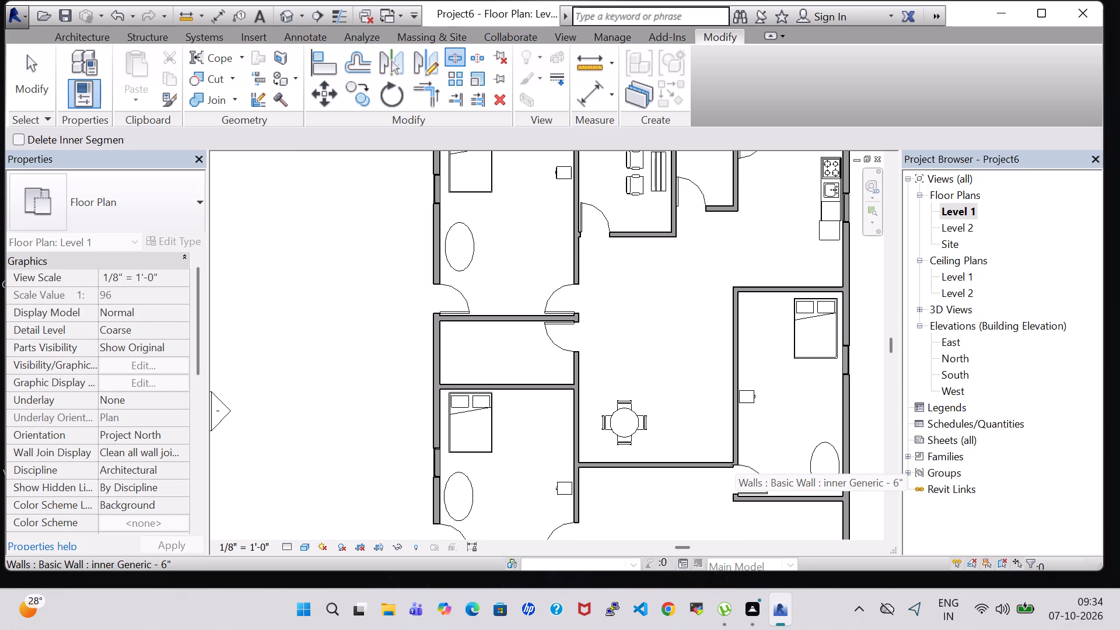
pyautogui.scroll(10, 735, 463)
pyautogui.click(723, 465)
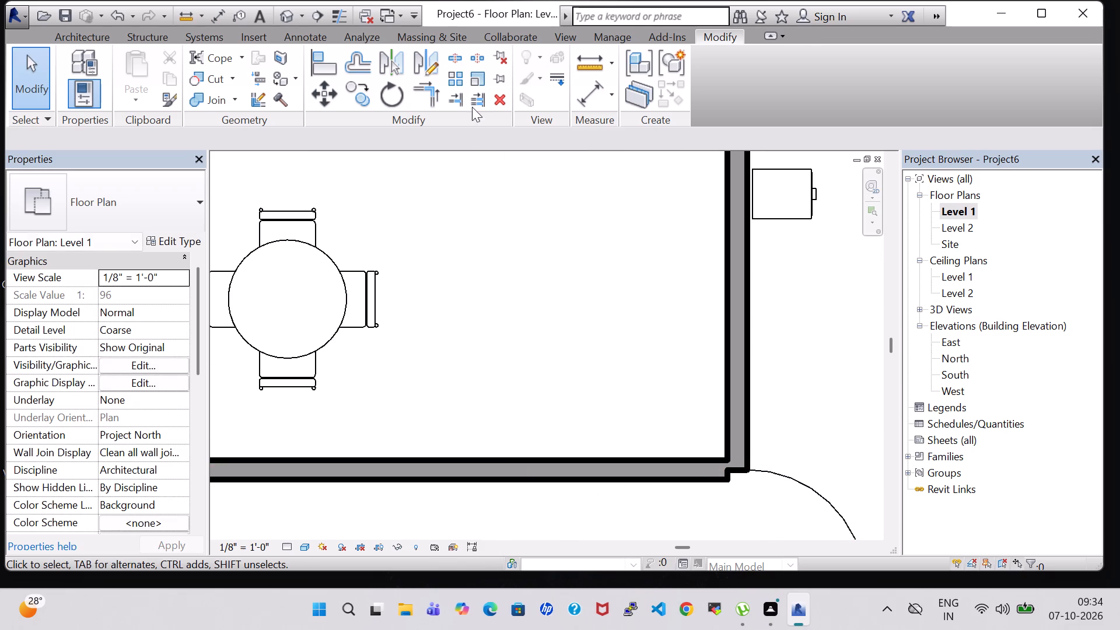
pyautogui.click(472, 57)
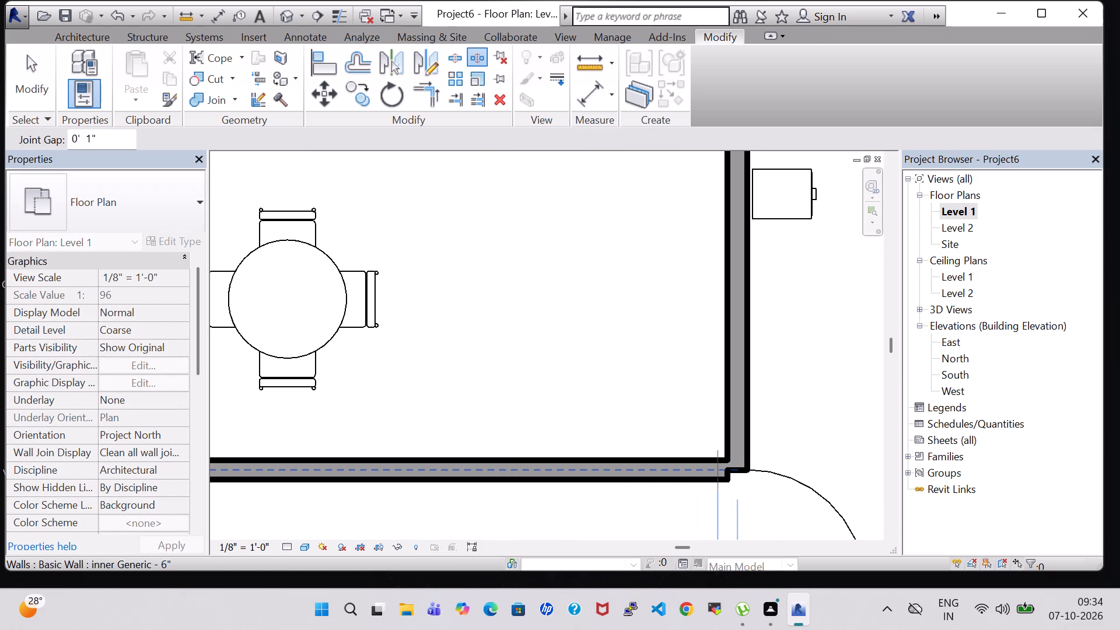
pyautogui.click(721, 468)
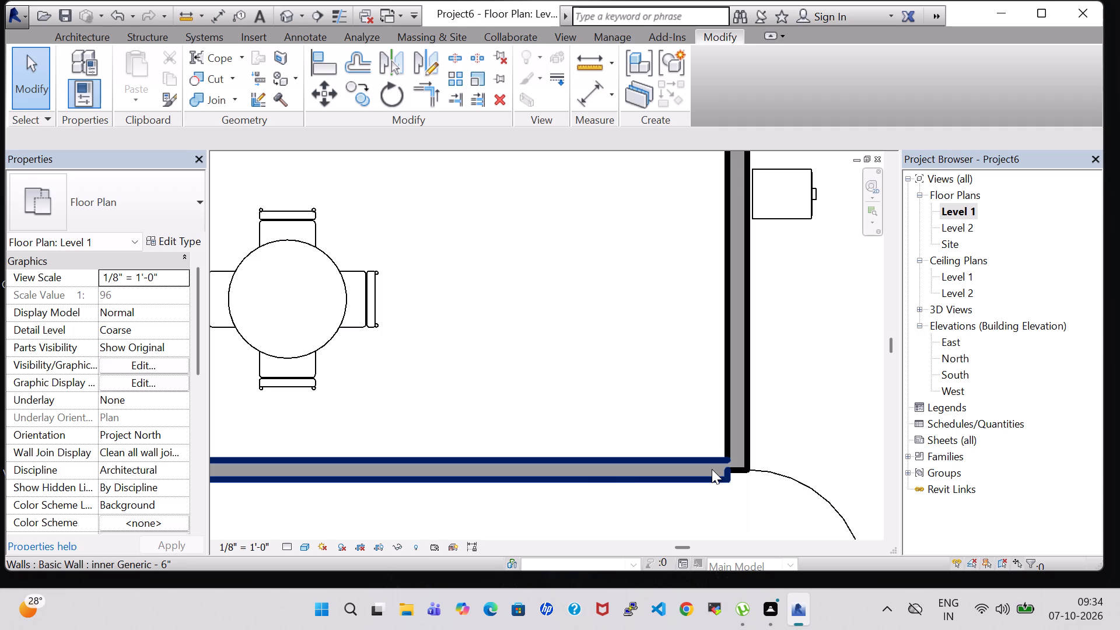
# Split the wall below the dining table with a 0' 1" joint gap, about 5'-7 1/2" from its right end.
pyautogui.click(474, 52)
pyautogui.click(515, 477)
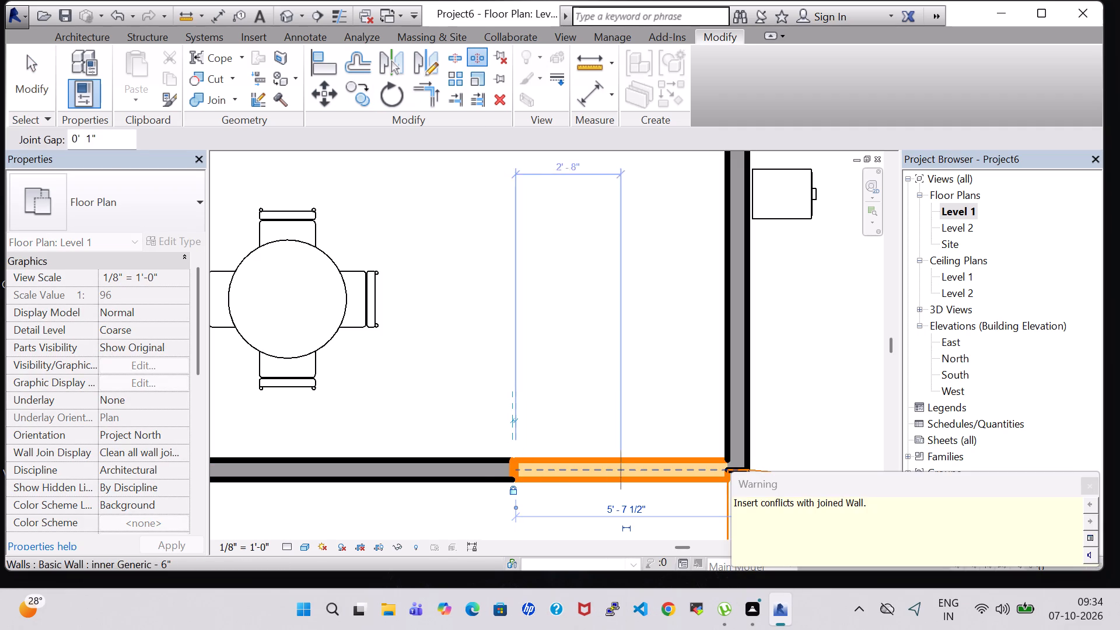
pyautogui.press('Escape')
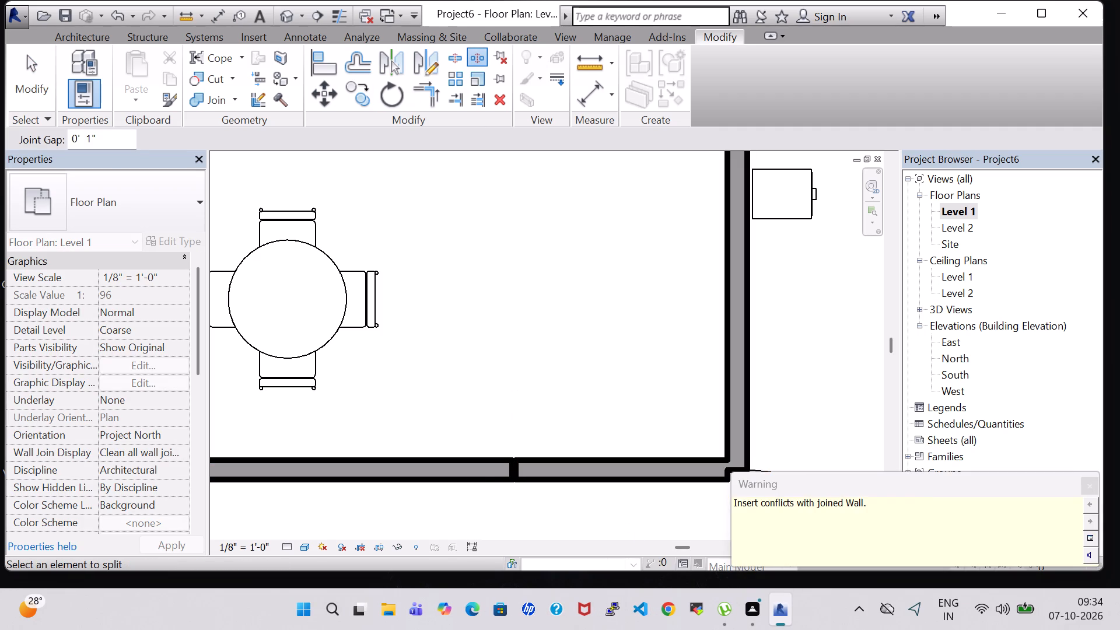
pyautogui.press('Escape')
pyautogui.press('Escape')
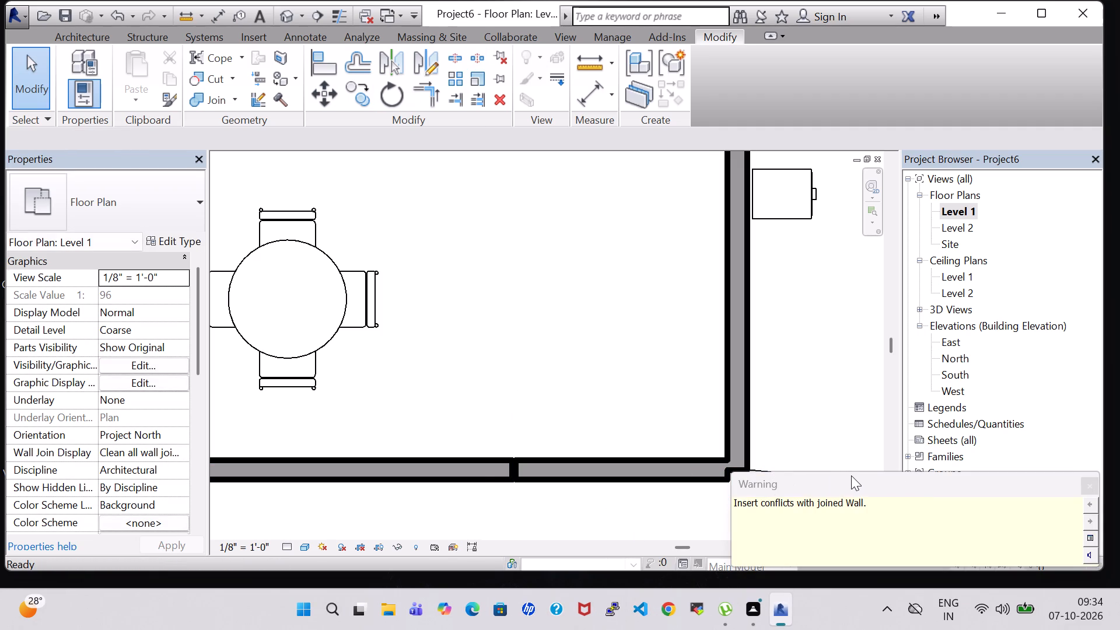
pyautogui.click(1087, 484)
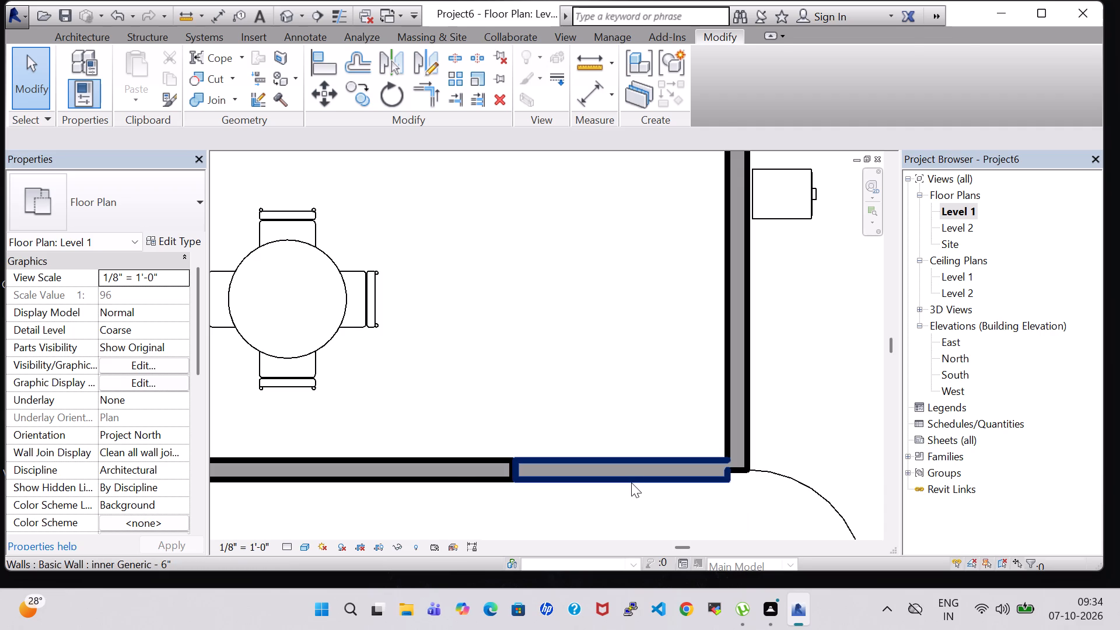
# Delete the right segment of the split wall, leaving an opening between the dining area and the front hall.
pyautogui.click(631, 482)
pyautogui.press('Delete')
pyautogui.scroll(-7, 631, 482)
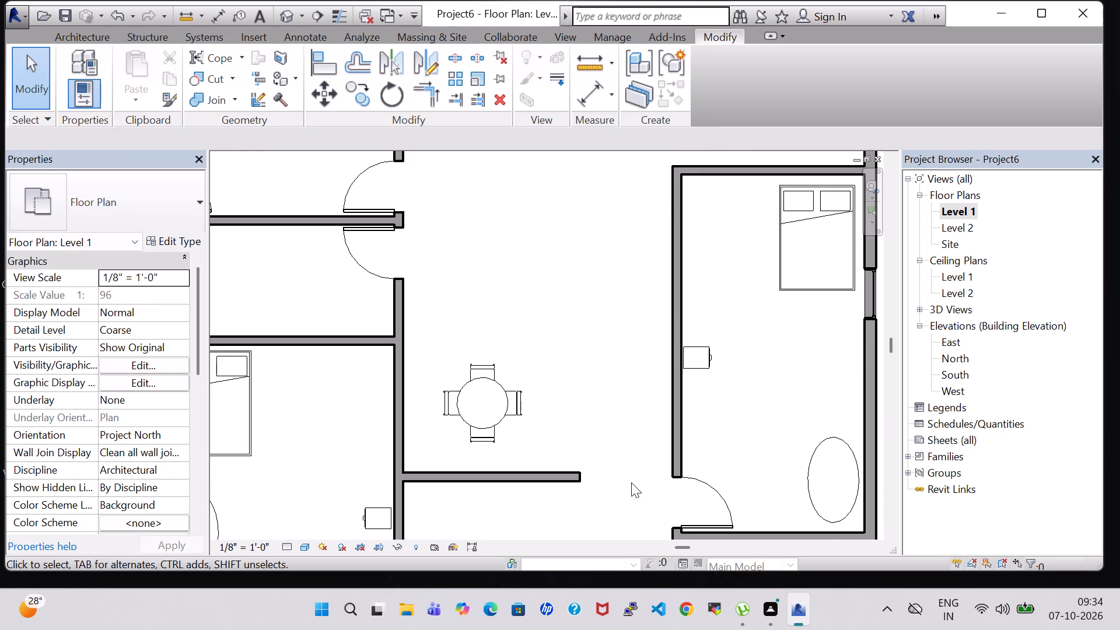
pyautogui.scroll(-2, 591, 482)
pyautogui.click(556, 484)
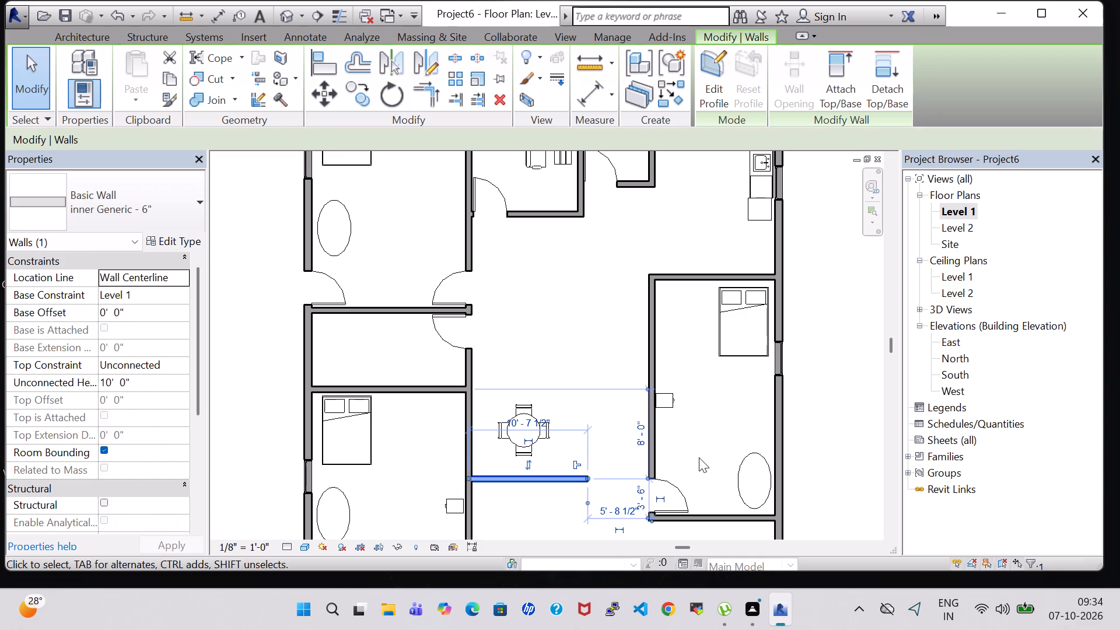
pyautogui.scroll(-4, 699, 457)
pyautogui.click(793, 448)
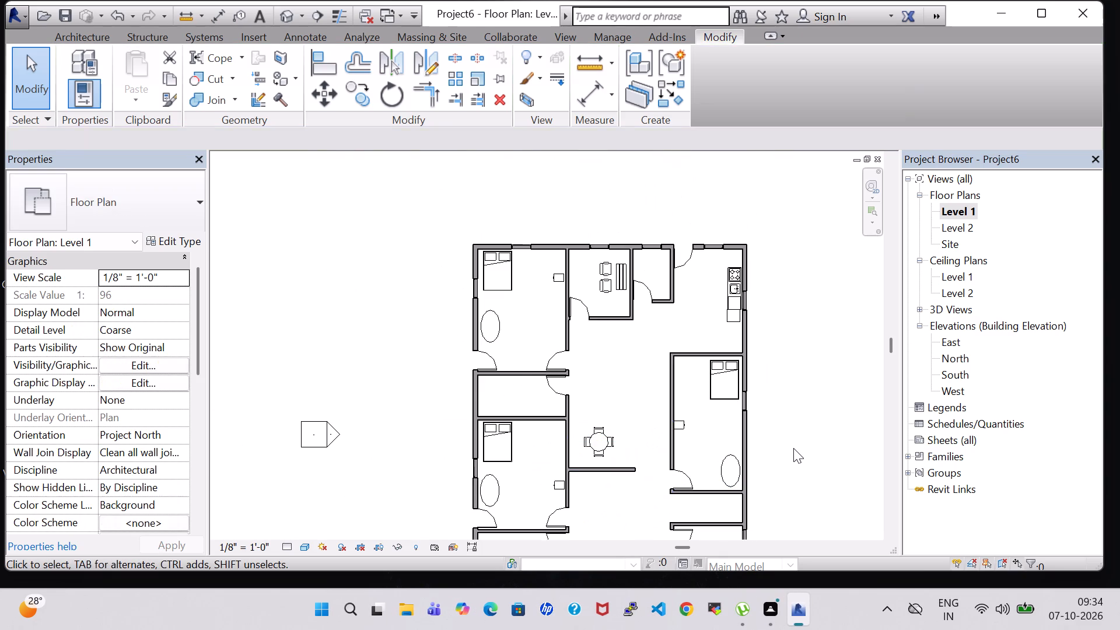
# Load the Sofa-Corbu family from the US Imperial library's Furniture > Seating folder for component placement.
pyautogui.moveTo(624, 395); pyautogui.dragTo(633, 303, button='middle')
pyautogui.scroll(1, 624, 395)
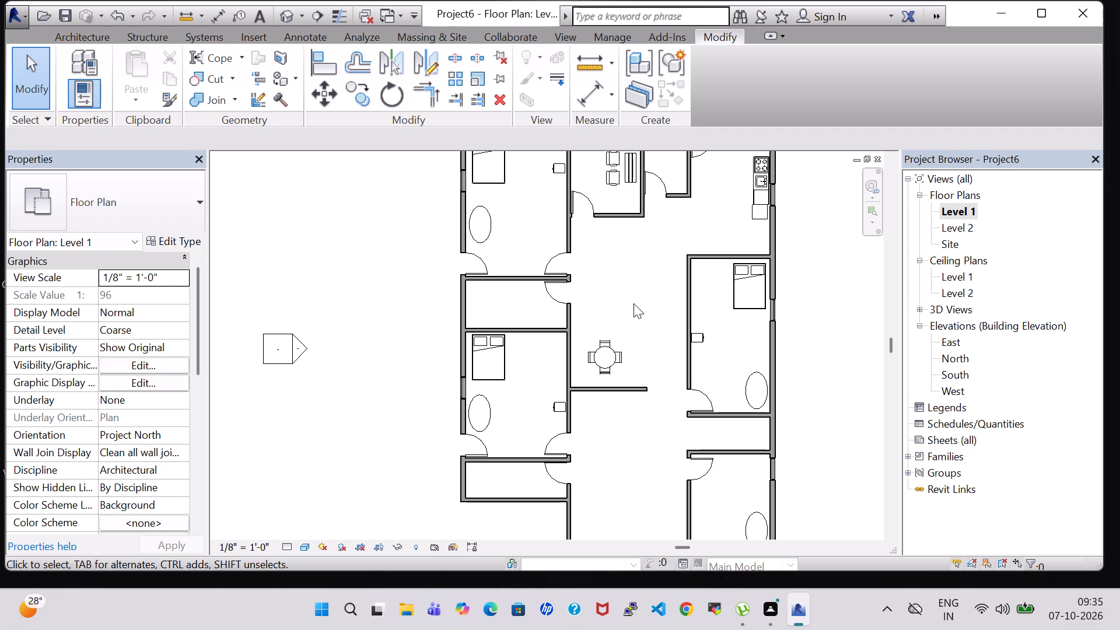
pyautogui.moveTo(671, 508); pyautogui.dragTo(654, 467, button='middle')
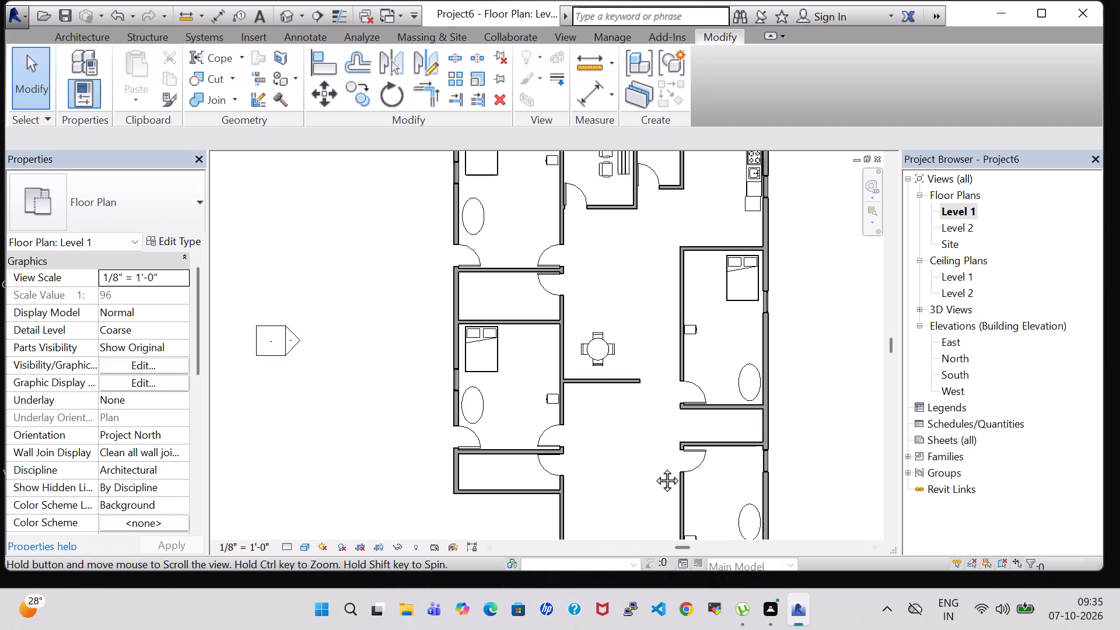
pyautogui.moveTo(654, 467); pyautogui.dragTo(666, 357, button='middle')
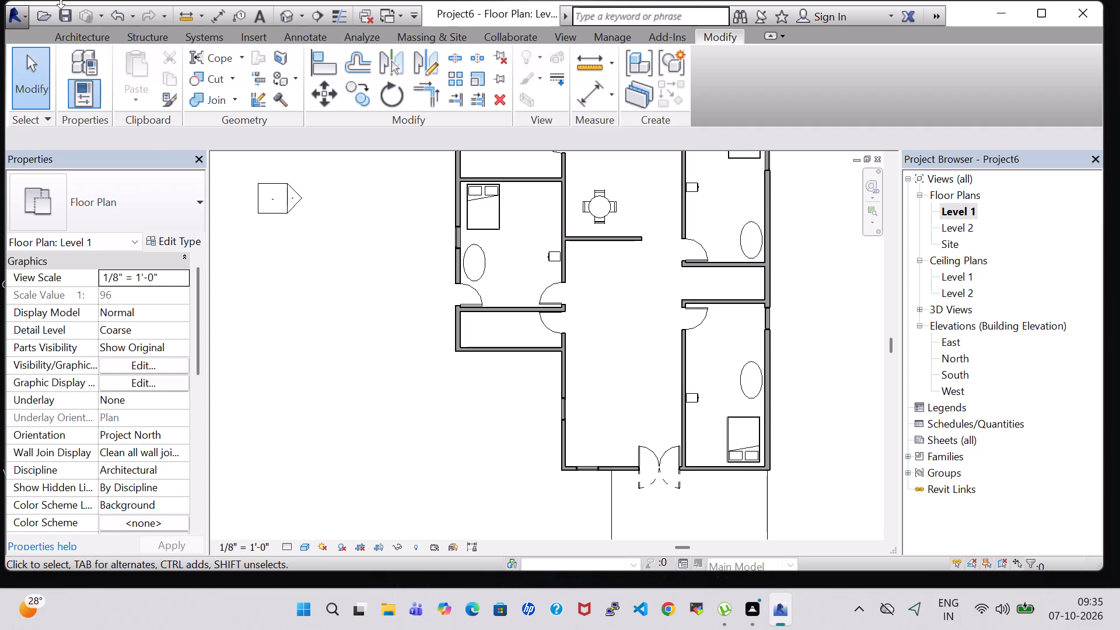
pyautogui.click(107, 32)
pyautogui.click(192, 83)
pyautogui.click(706, 63)
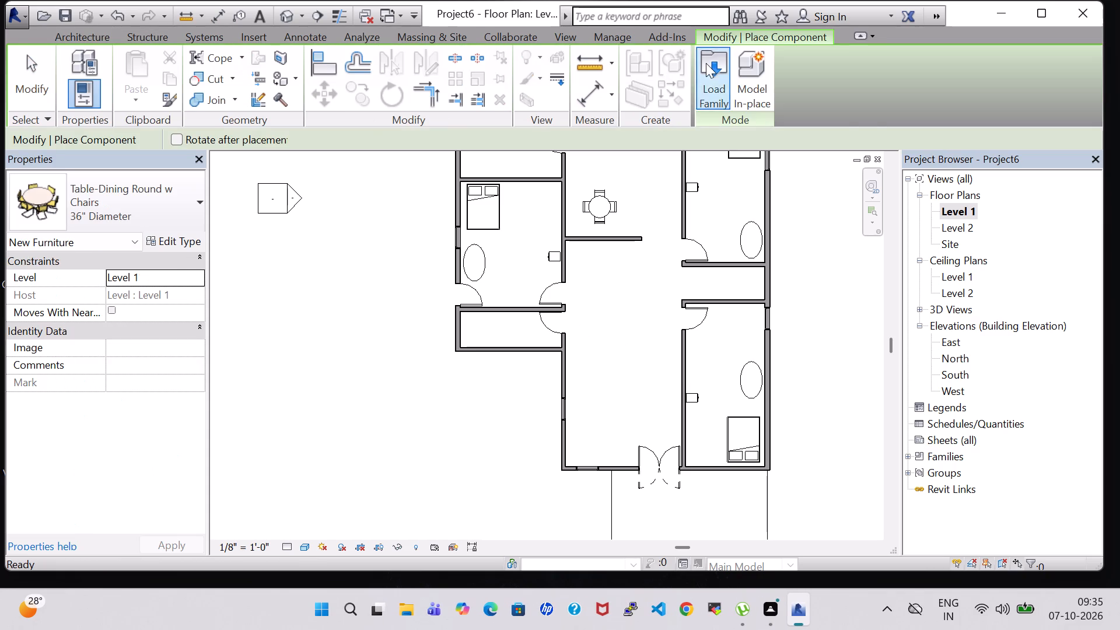
pyautogui.doubleClick(662, 394)
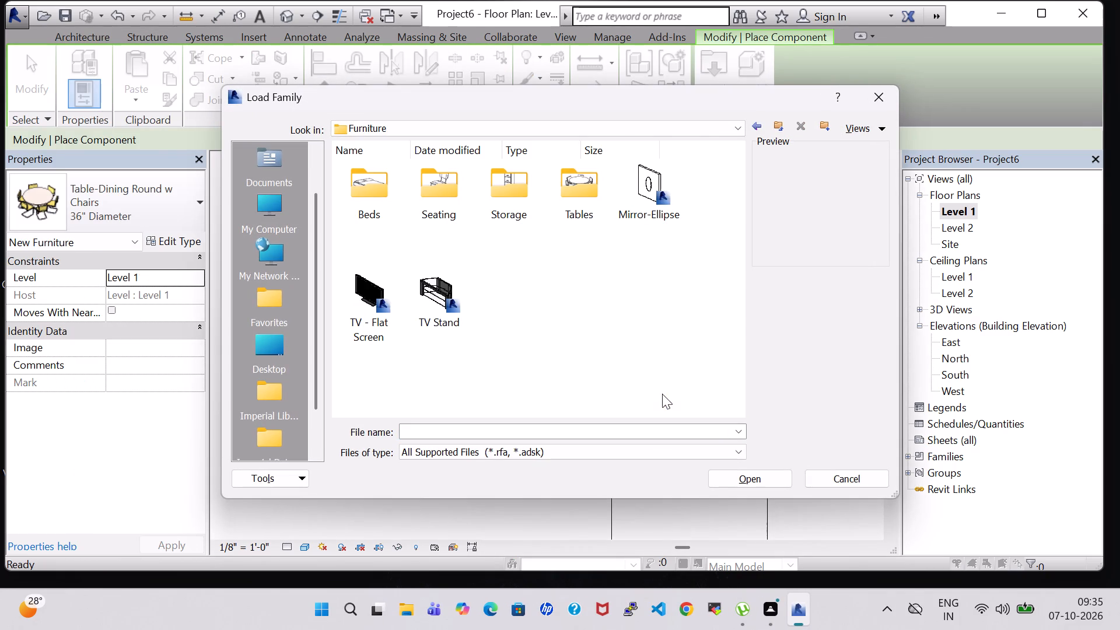
pyautogui.click(511, 190)
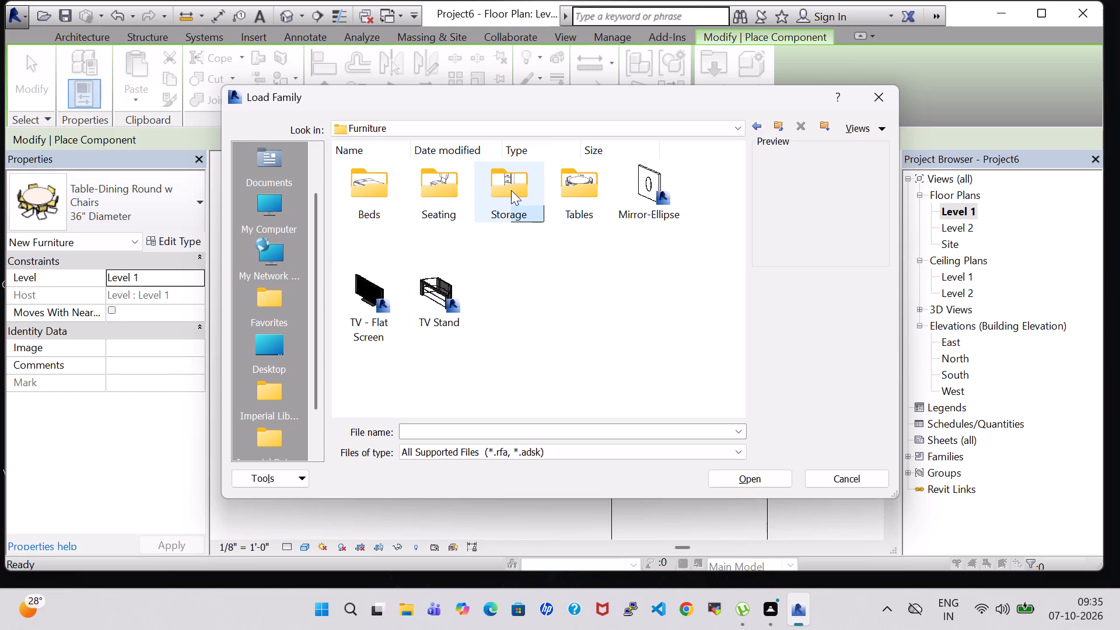
pyautogui.doubleClick(446, 198)
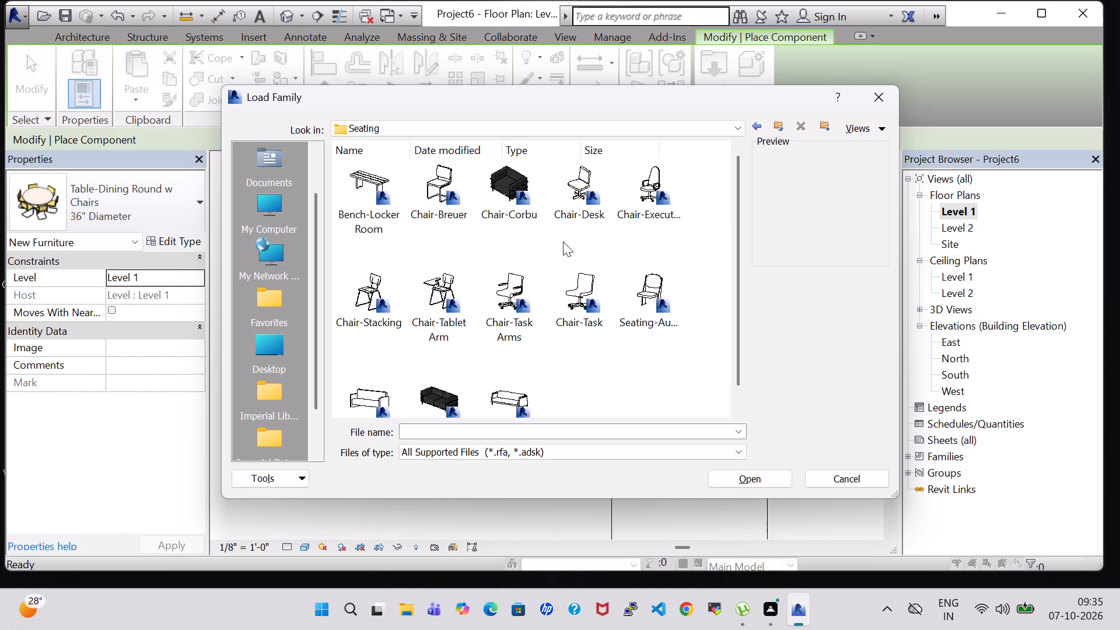
pyautogui.click(447, 389)
pyautogui.click(747, 473)
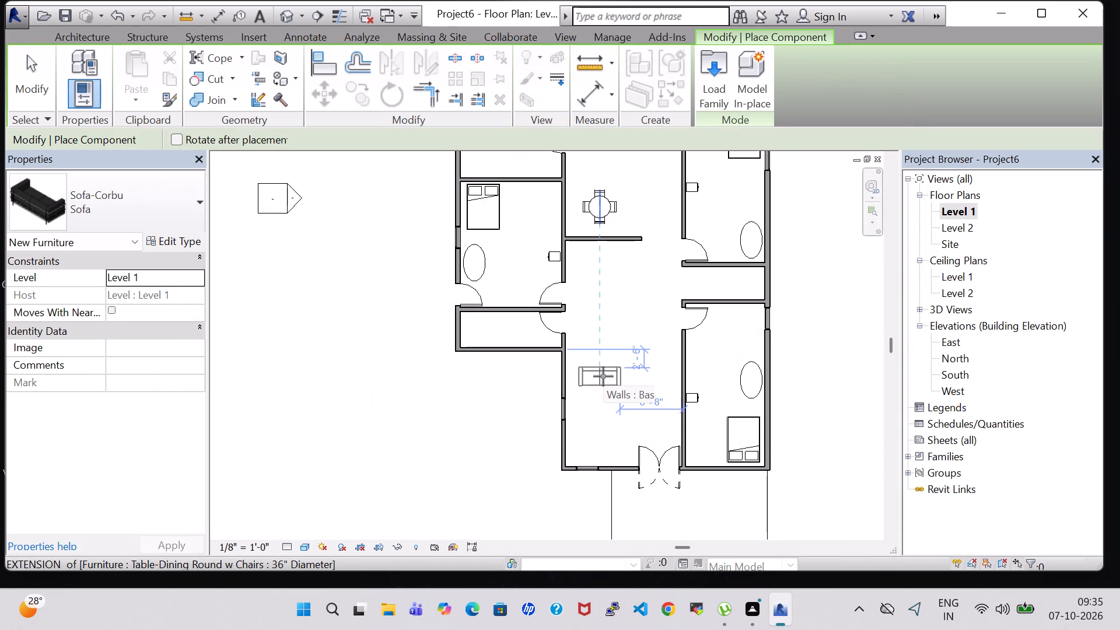
# Place two Sofa-Corbu sofas in the front living area: one horizontal, about 8'-8" from the right wall, one rotated vertical, about 10" from the left wall.
pyautogui.click(603, 376)
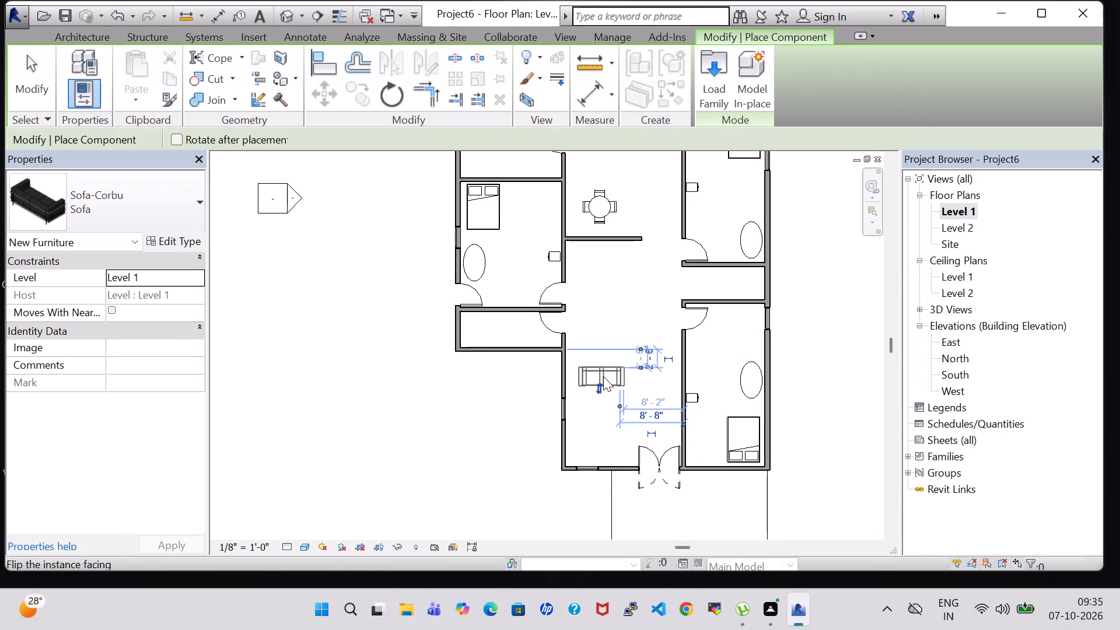
pyautogui.press('space')
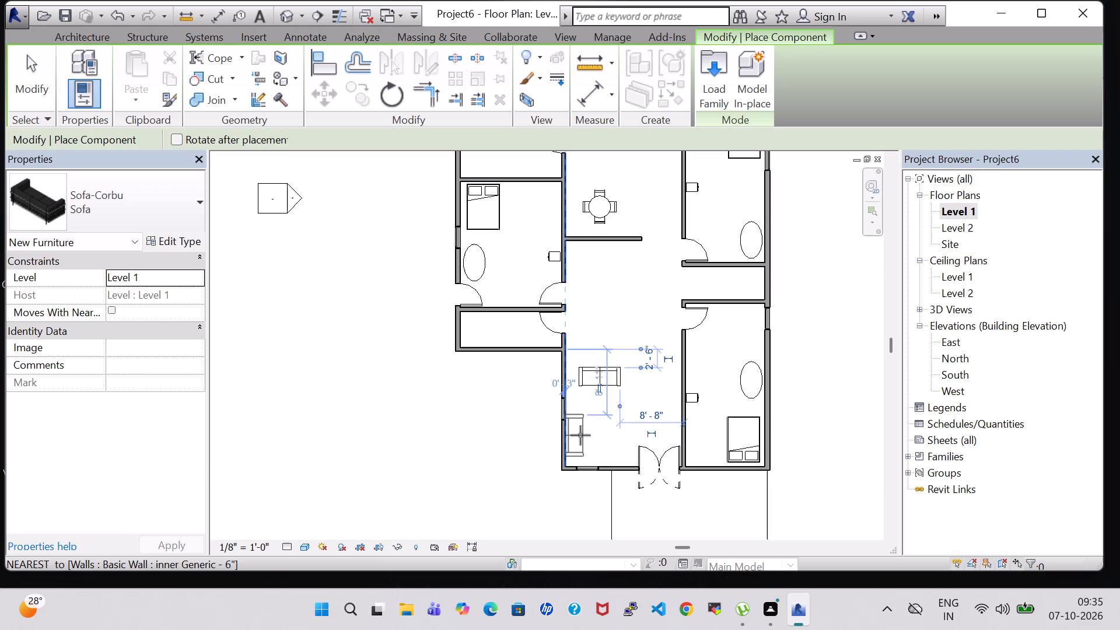
pyautogui.scroll(2, 585, 436)
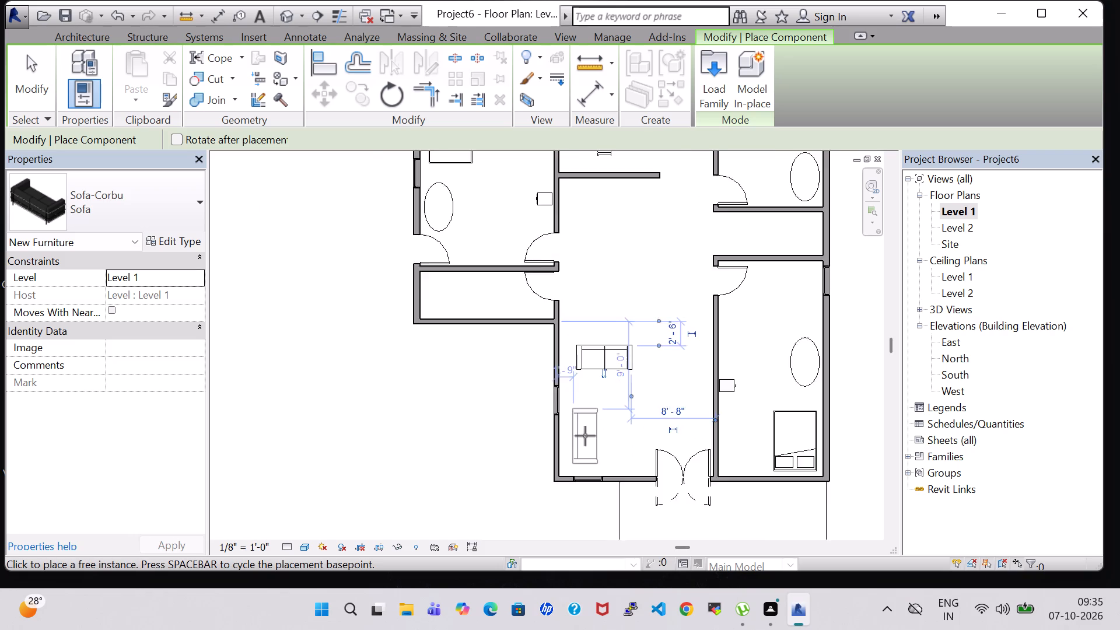
pyautogui.scroll(3, 585, 436)
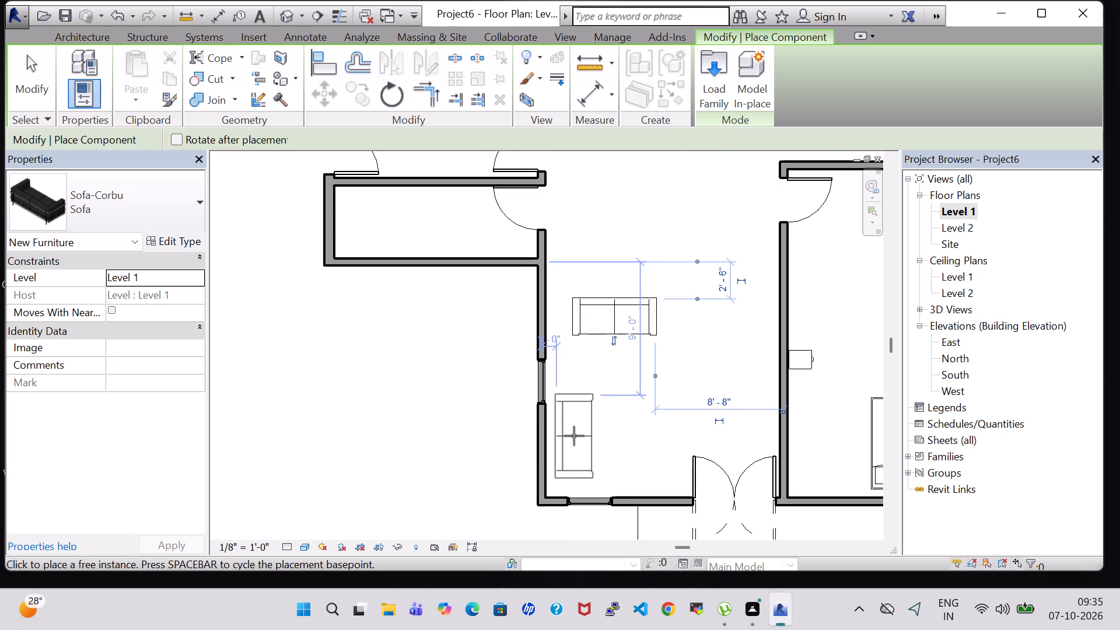
pyautogui.click(571, 436)
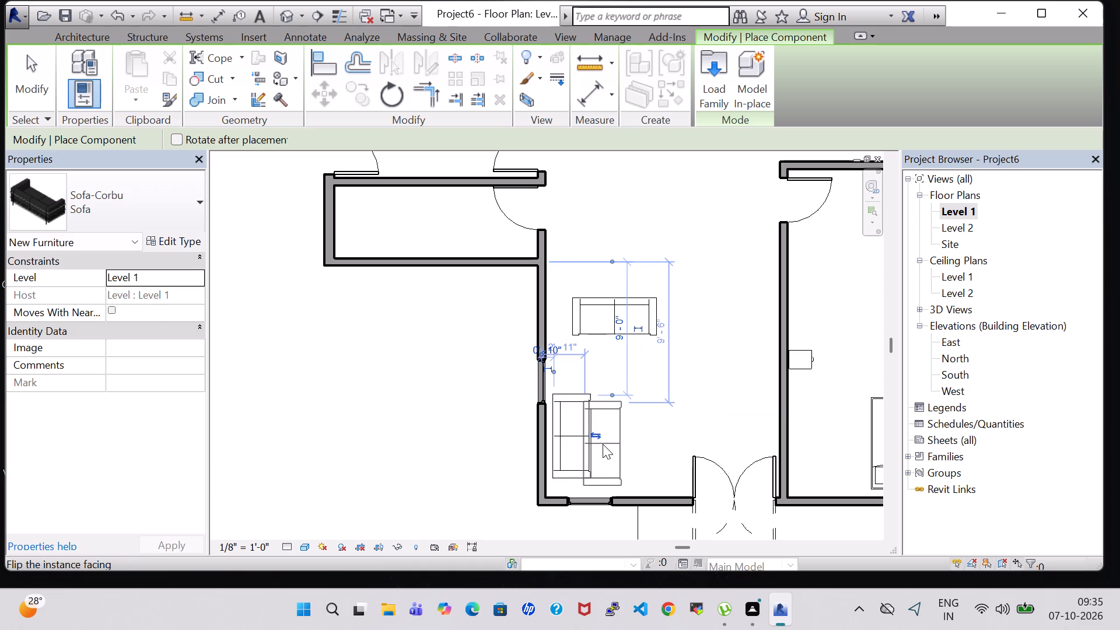
pyautogui.press('Escape')
pyautogui.press('Escape')
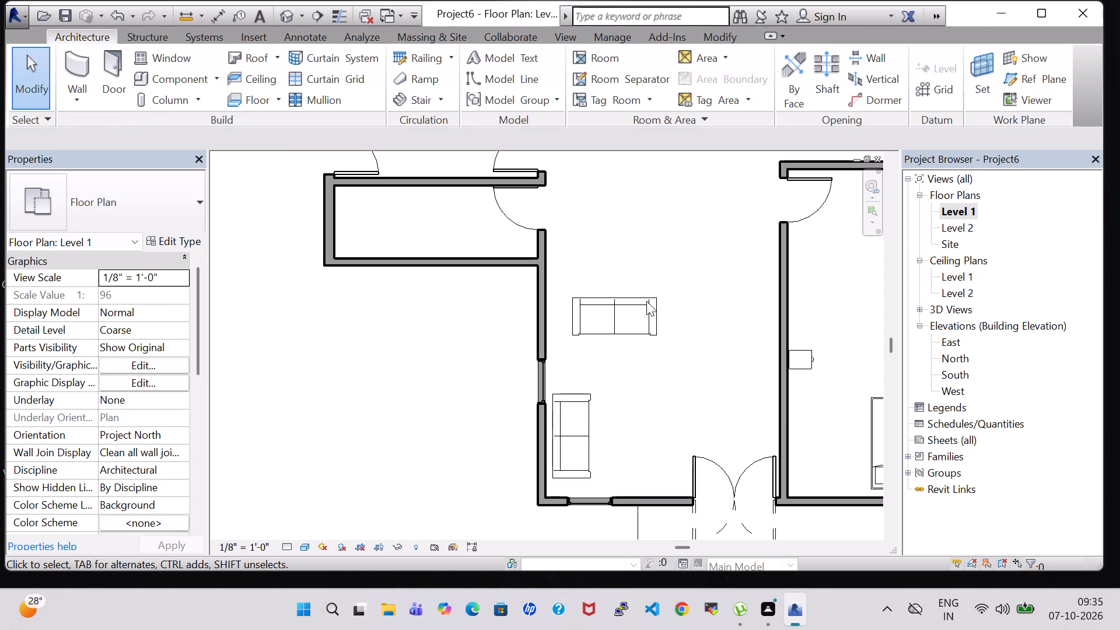
# Load the Table-Ellipse family from the US Imperial library's Furniture > Tables folder and end sofa placement.
pyautogui.click(177, 86)
pyautogui.click(709, 72)
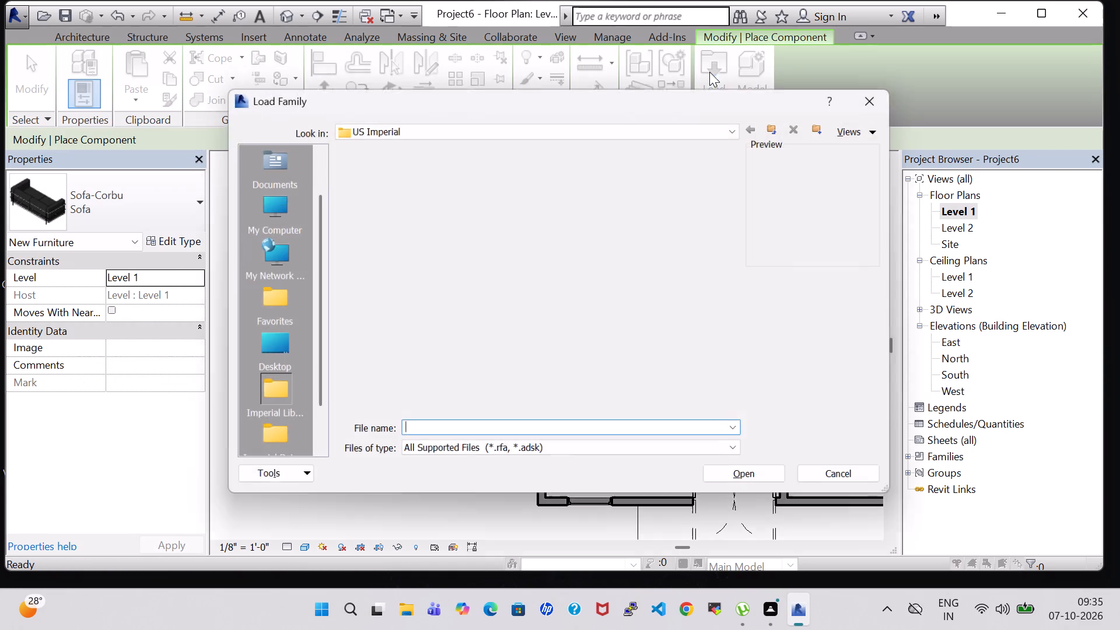
pyautogui.doubleClick(651, 410)
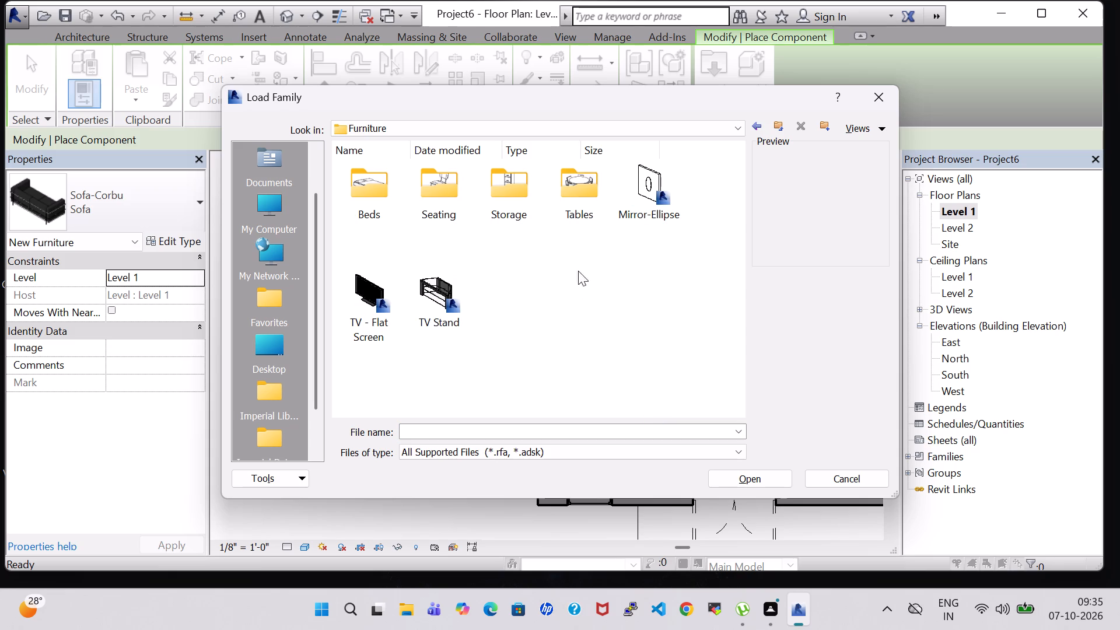
pyautogui.doubleClick(566, 204)
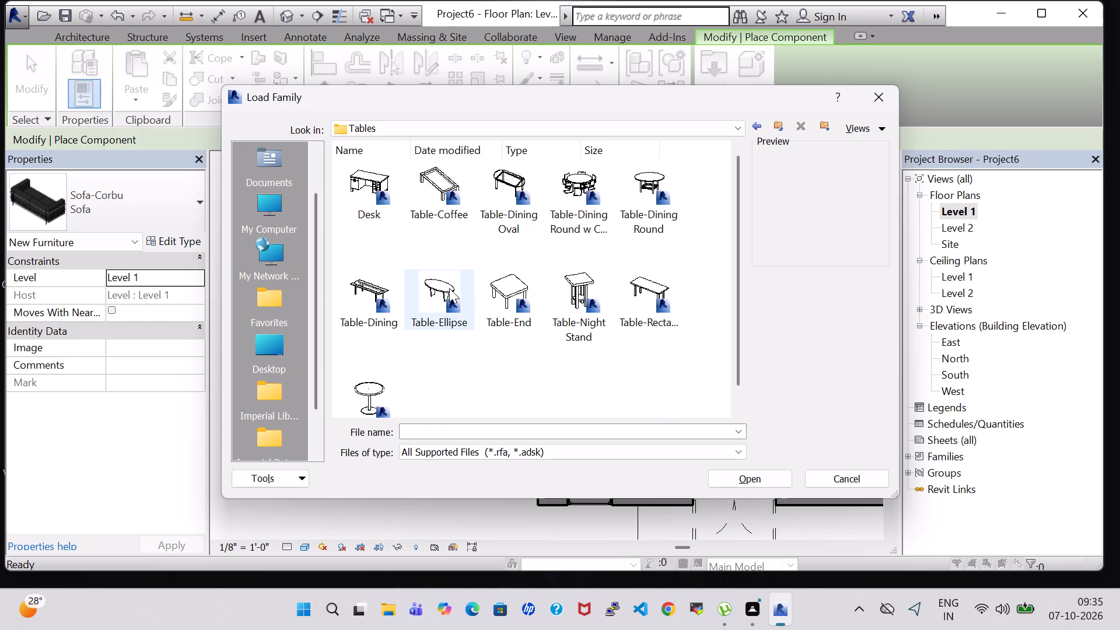
pyautogui.click(449, 288)
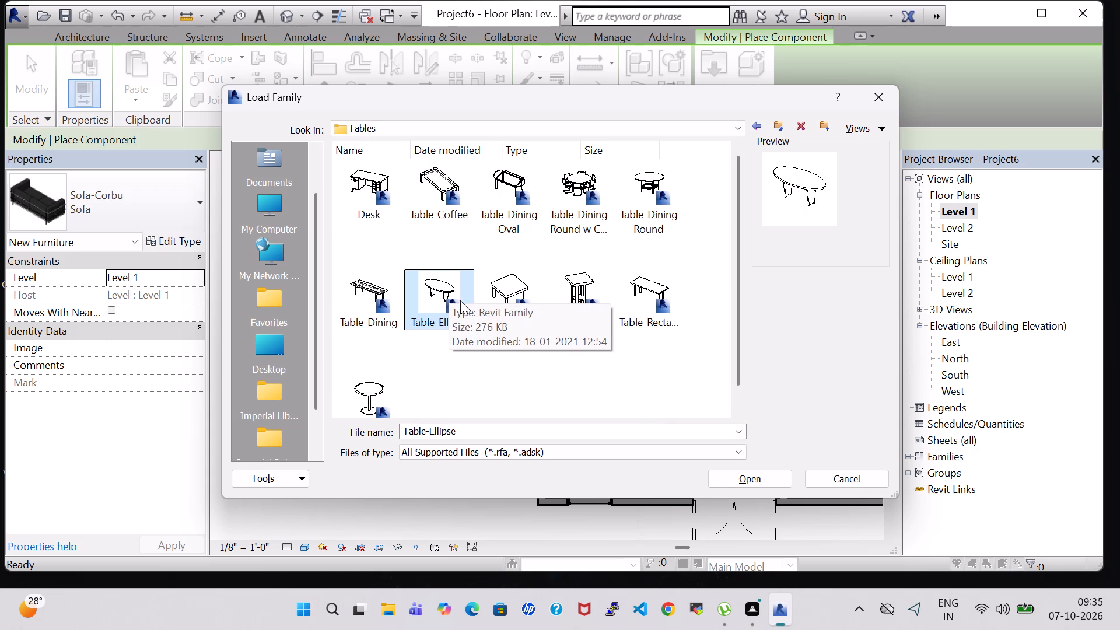
pyautogui.click(766, 486)
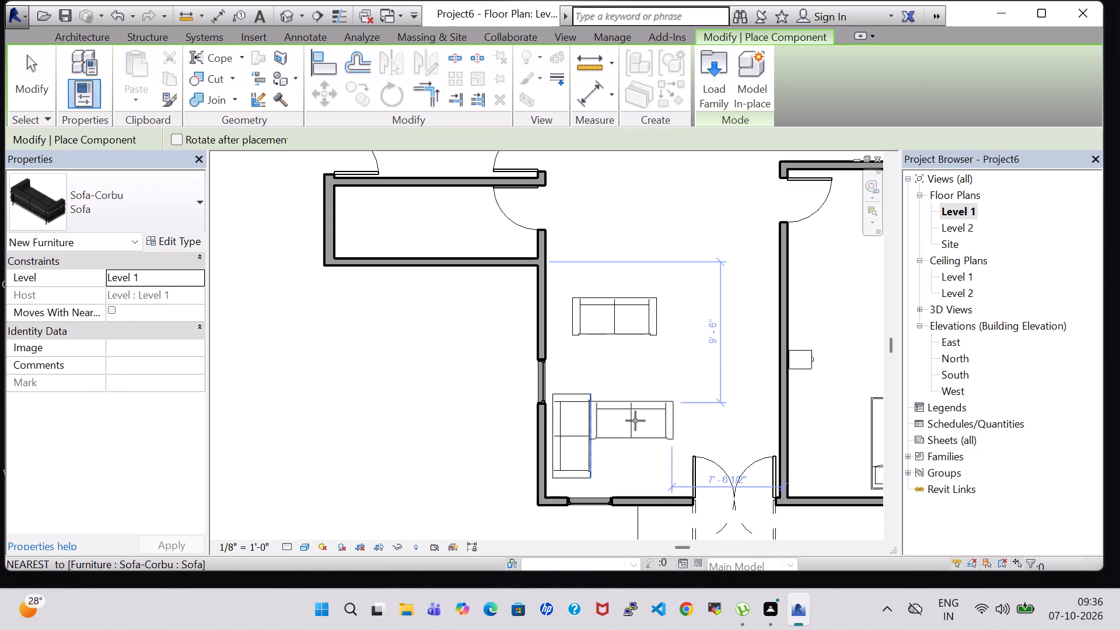
pyautogui.press('Escape')
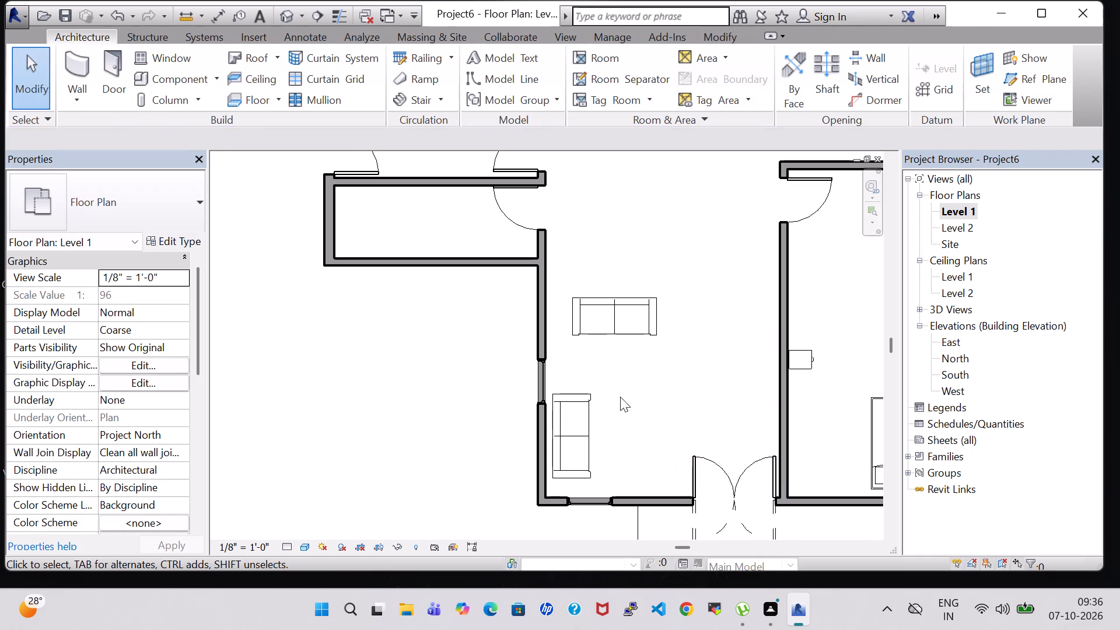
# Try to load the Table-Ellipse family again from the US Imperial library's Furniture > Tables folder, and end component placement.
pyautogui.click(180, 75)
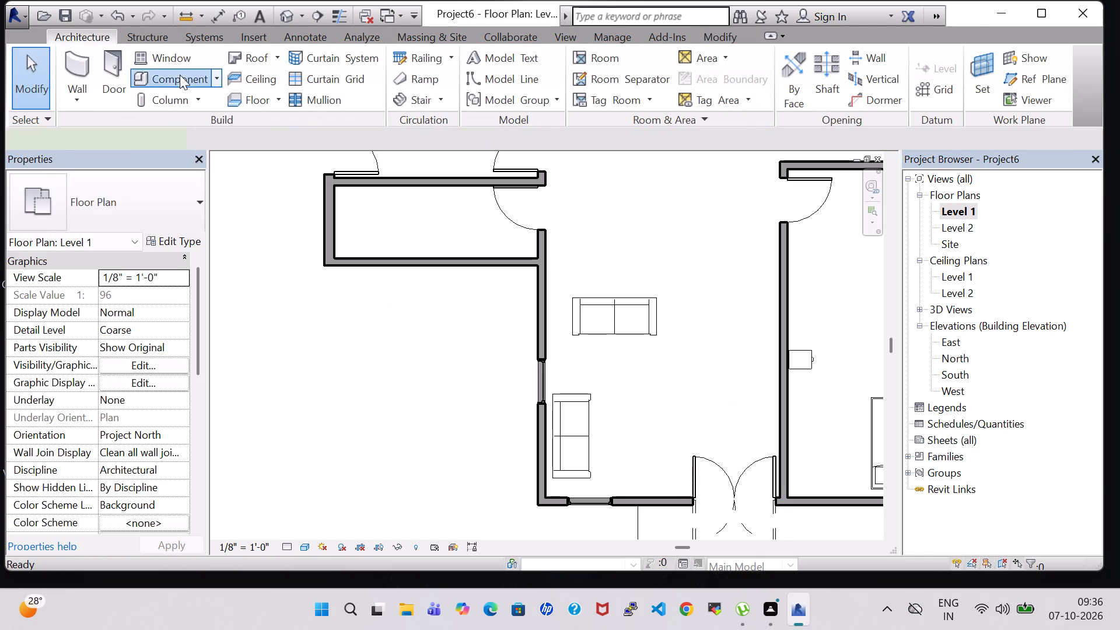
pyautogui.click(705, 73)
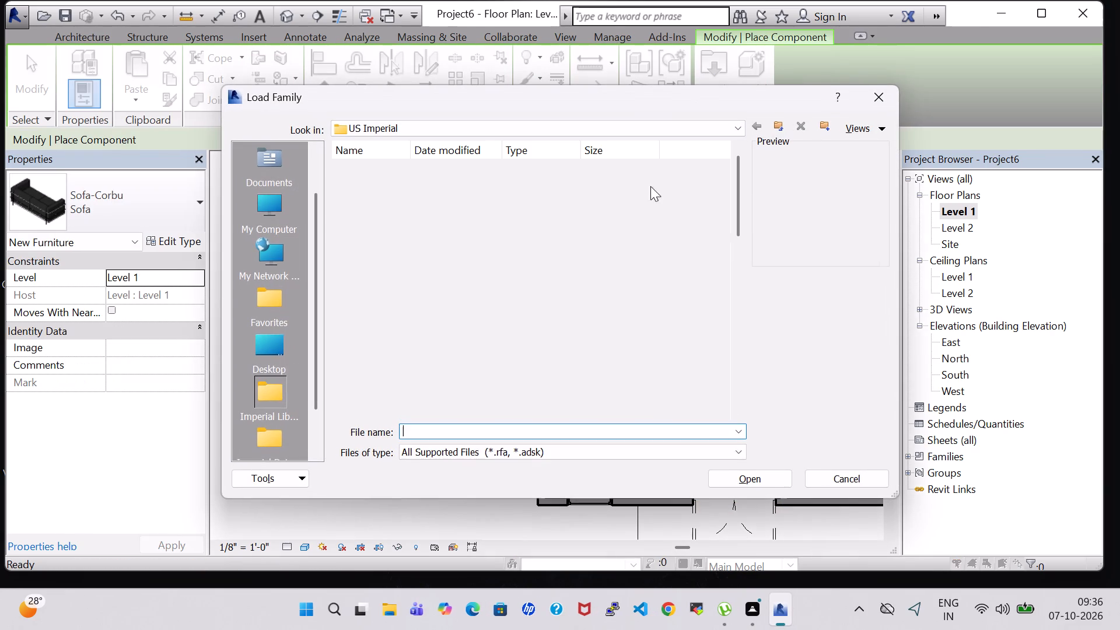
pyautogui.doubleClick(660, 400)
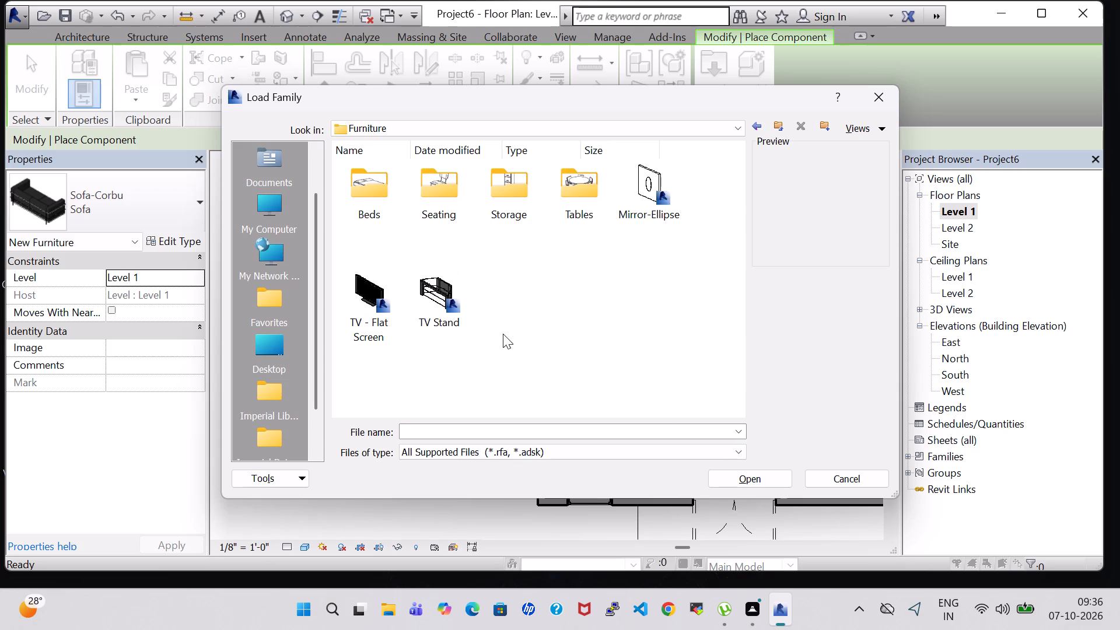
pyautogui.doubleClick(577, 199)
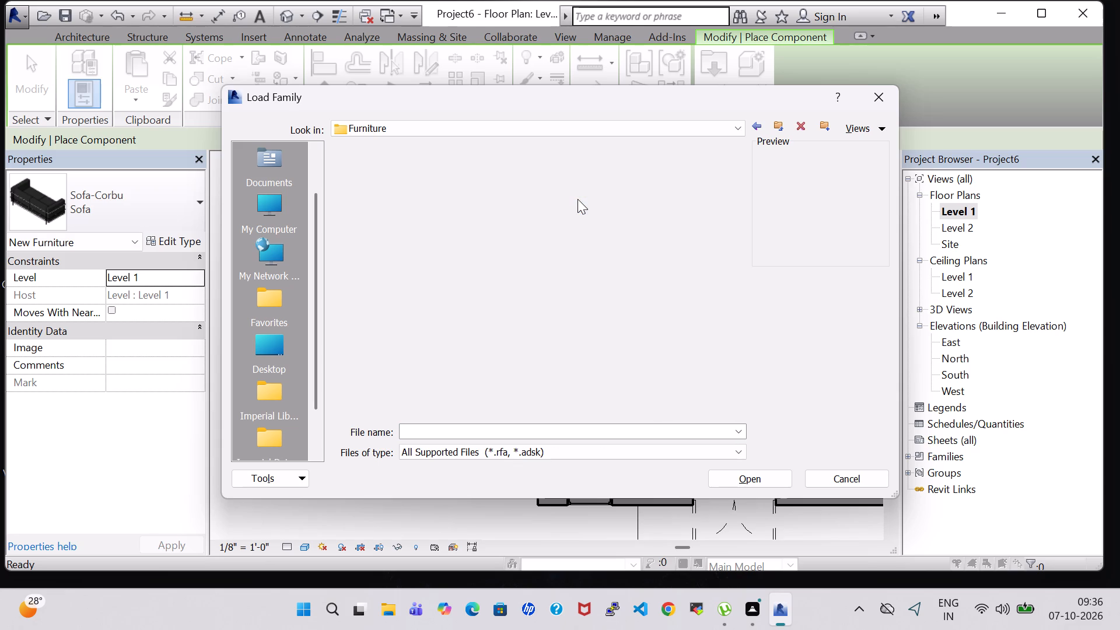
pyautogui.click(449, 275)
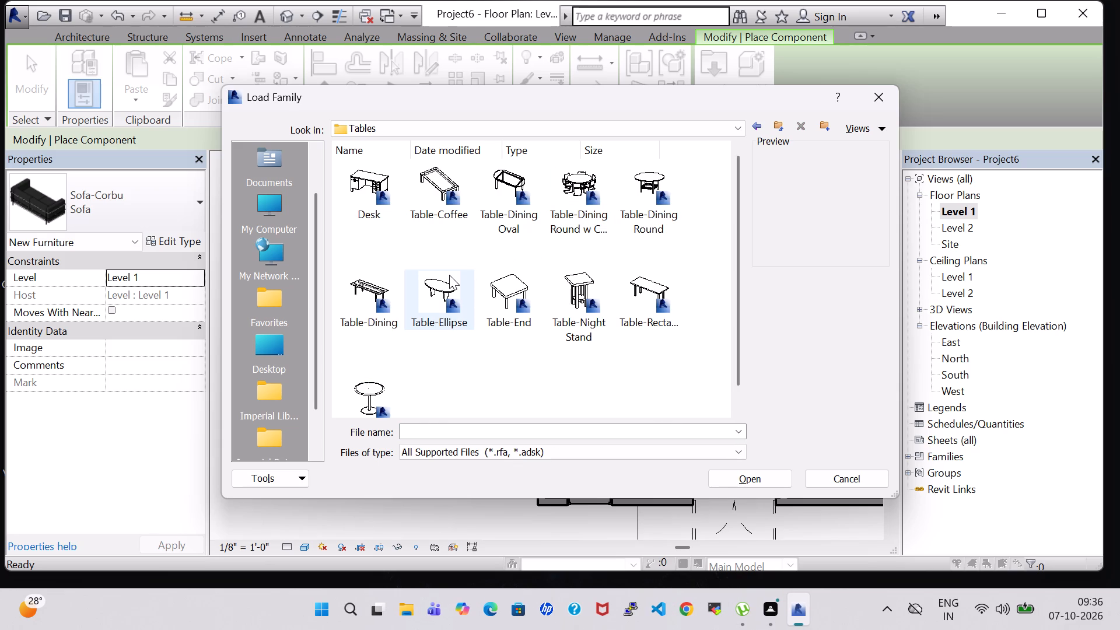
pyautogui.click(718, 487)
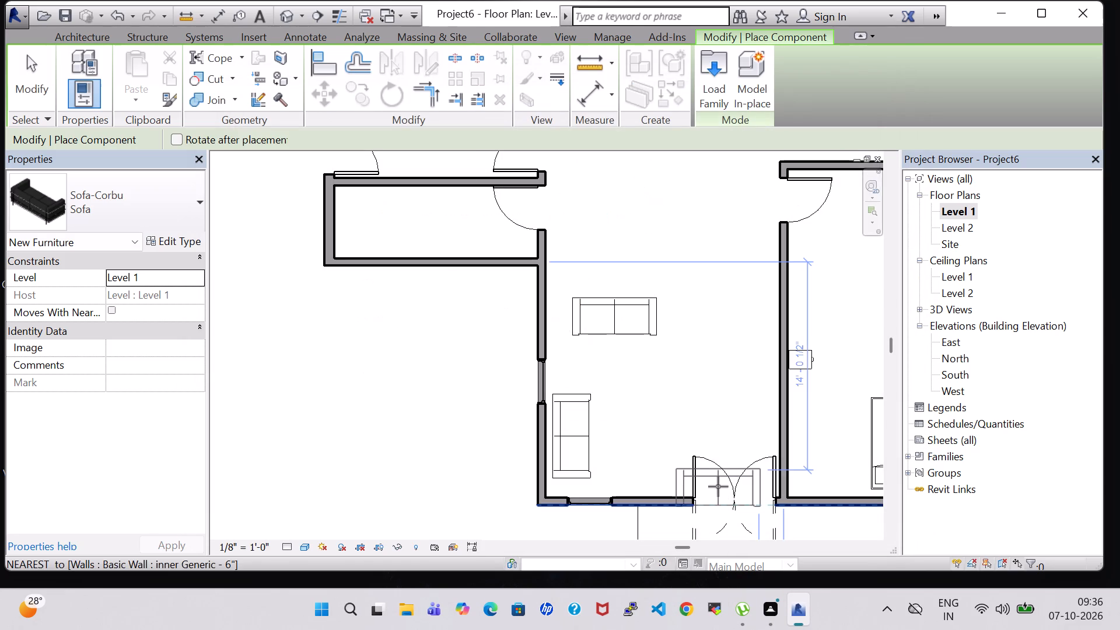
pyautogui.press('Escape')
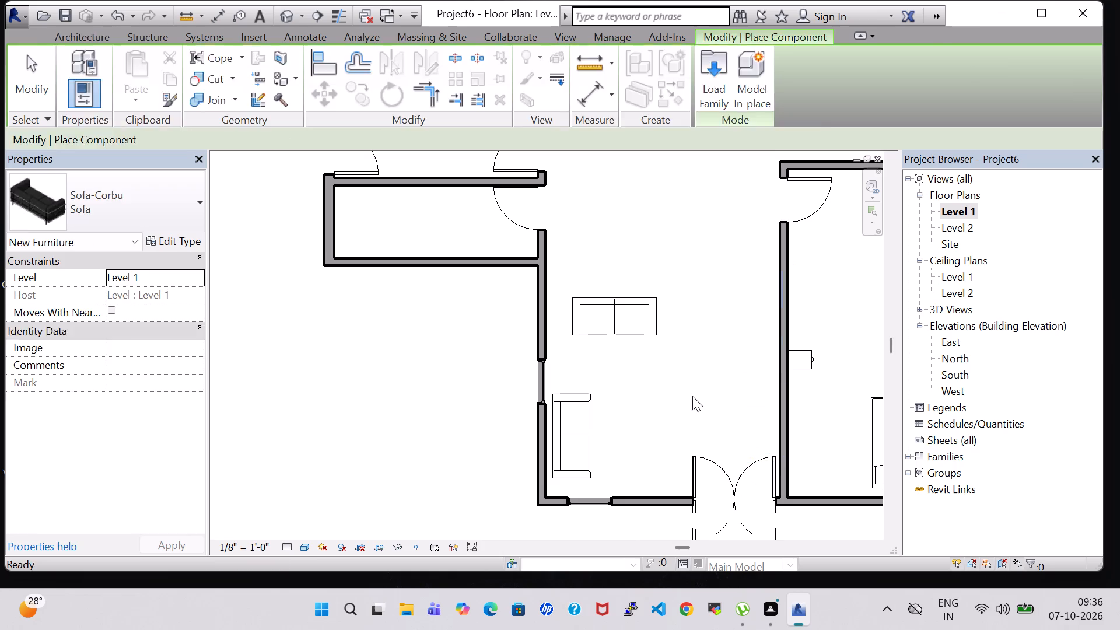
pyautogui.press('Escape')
# Load the TV - Flat Screen family from the US Imperial library's Furniture folder for component placement.
pyautogui.click(164, 79)
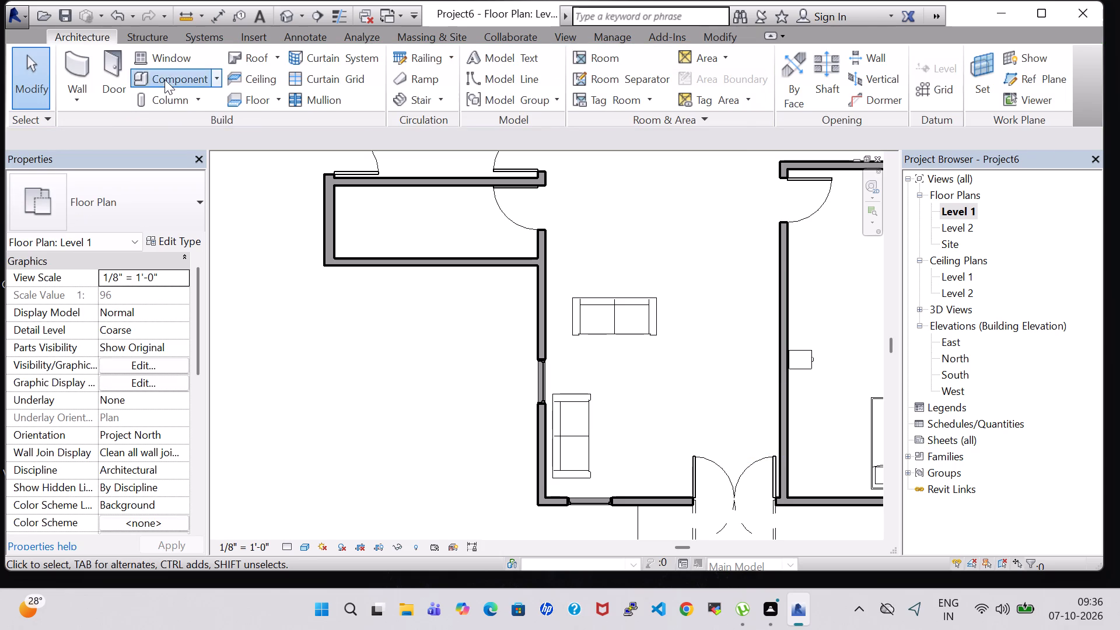
pyautogui.click(697, 99)
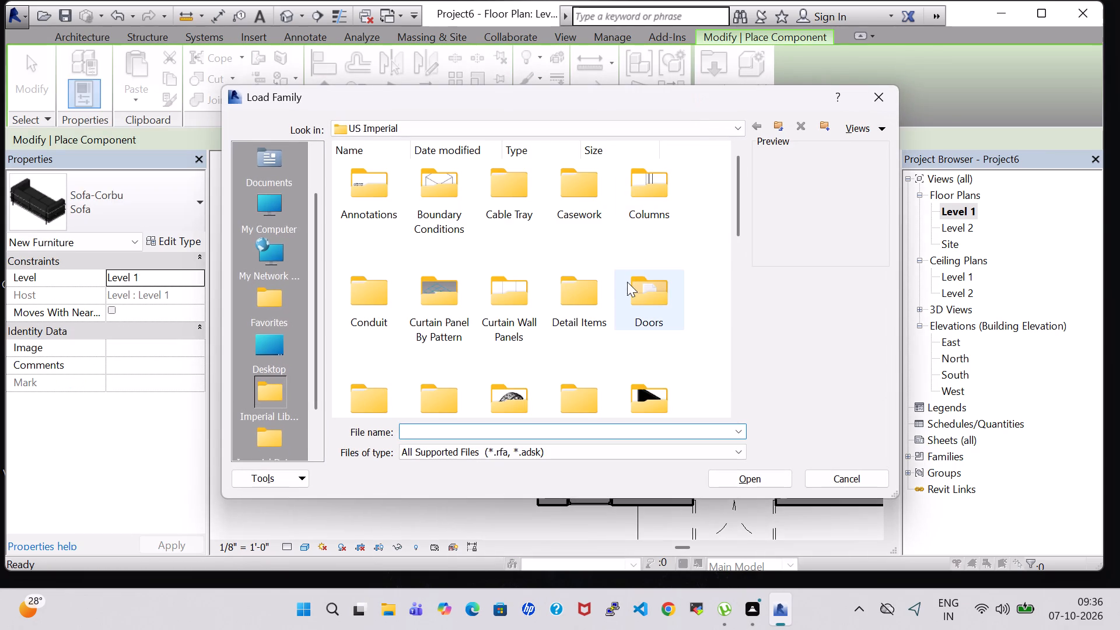
pyautogui.scroll(-2, 627, 284)
pyautogui.scroll(2, 627, 272)
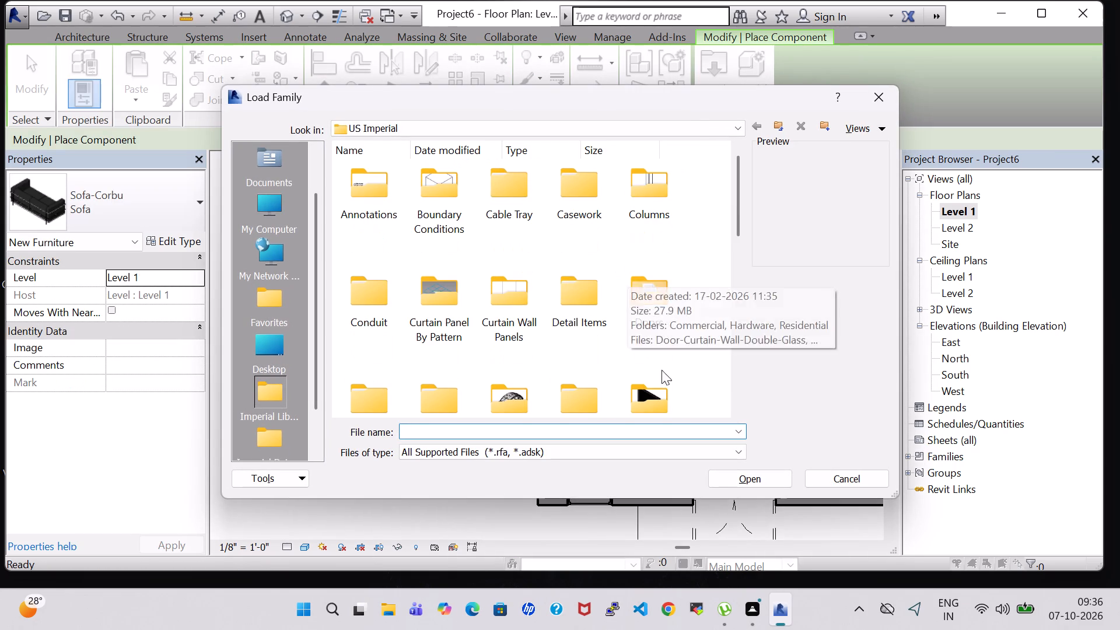
pyautogui.doubleClick(659, 408)
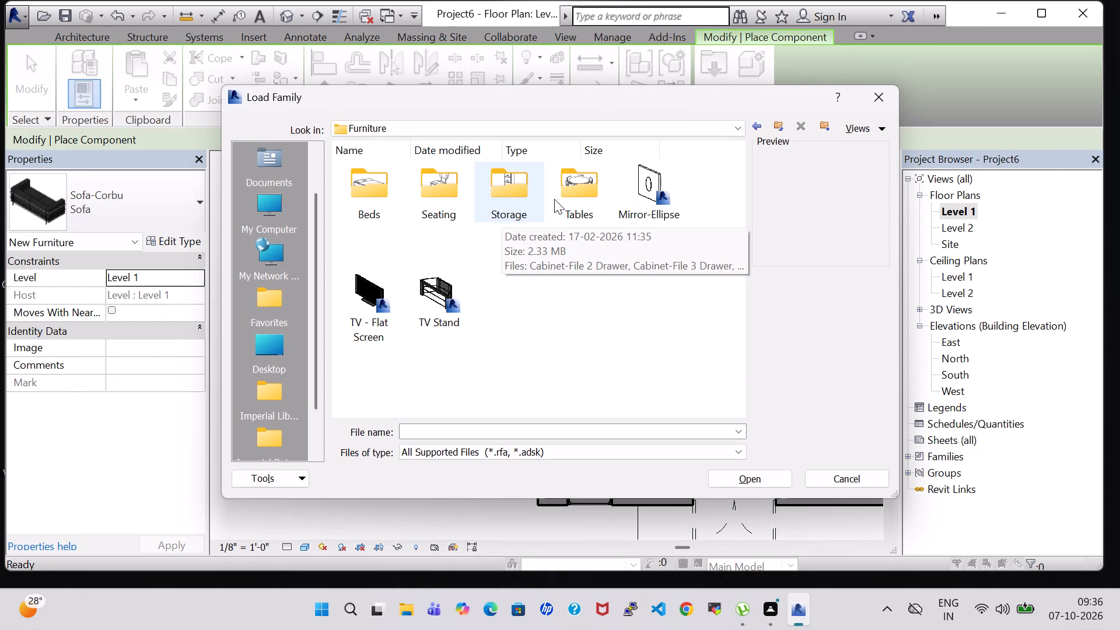
pyautogui.click(370, 289)
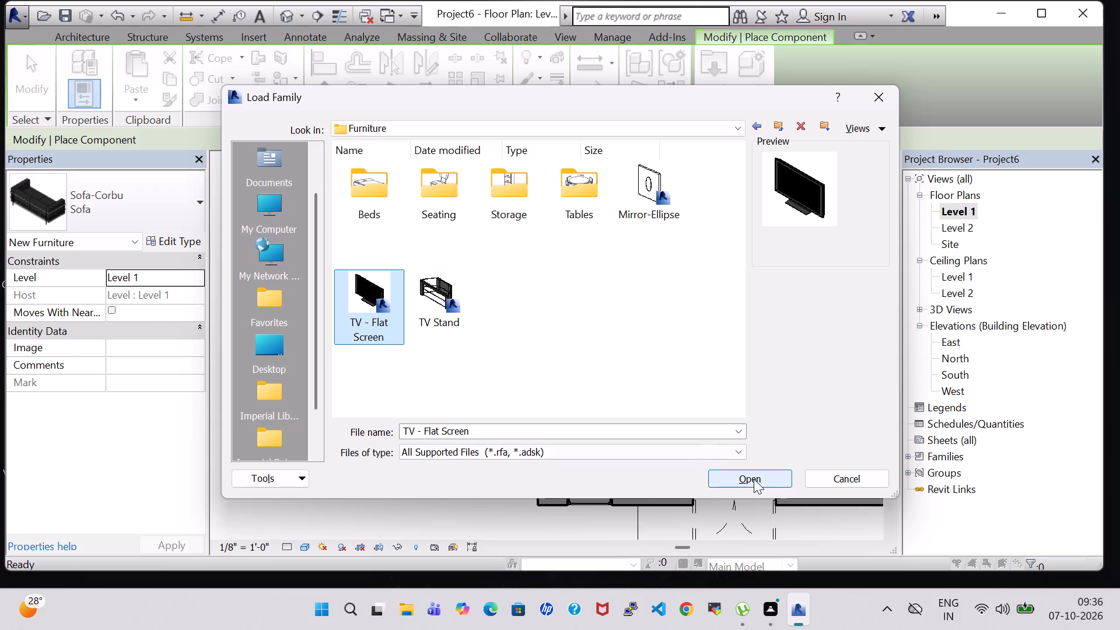
pyautogui.click(754, 479)
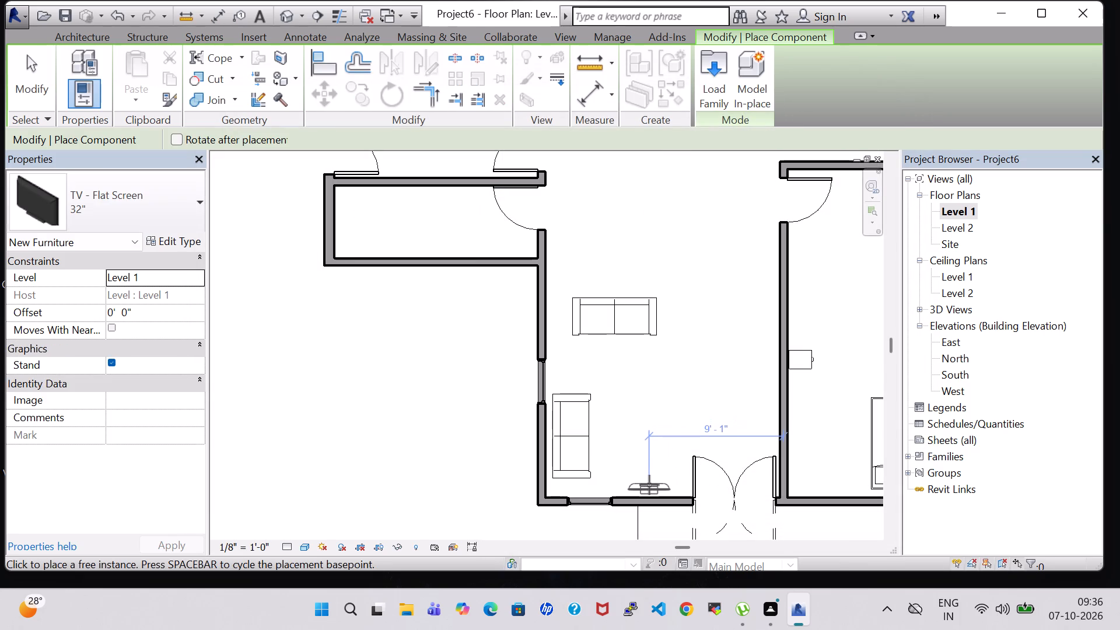
# Place one 32" TV - Flat Screen parallel to the front wall between window and double door, about 7'-4" from the left wall.
pyautogui.press('space')
pyautogui.press('space')
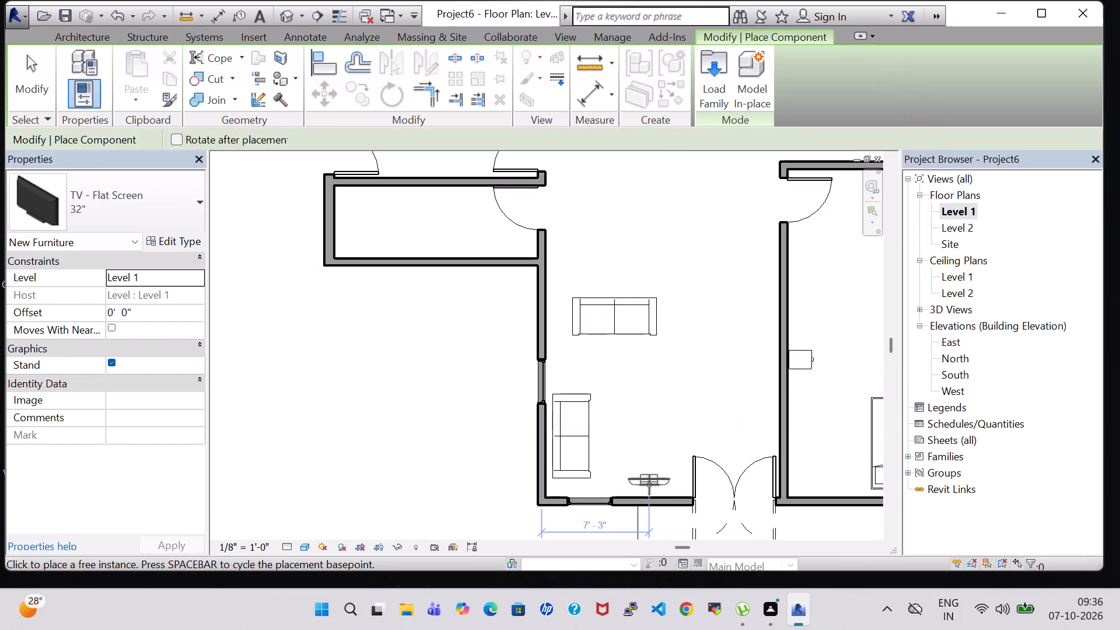
pyautogui.scroll(7, 649, 485)
pyautogui.press('space')
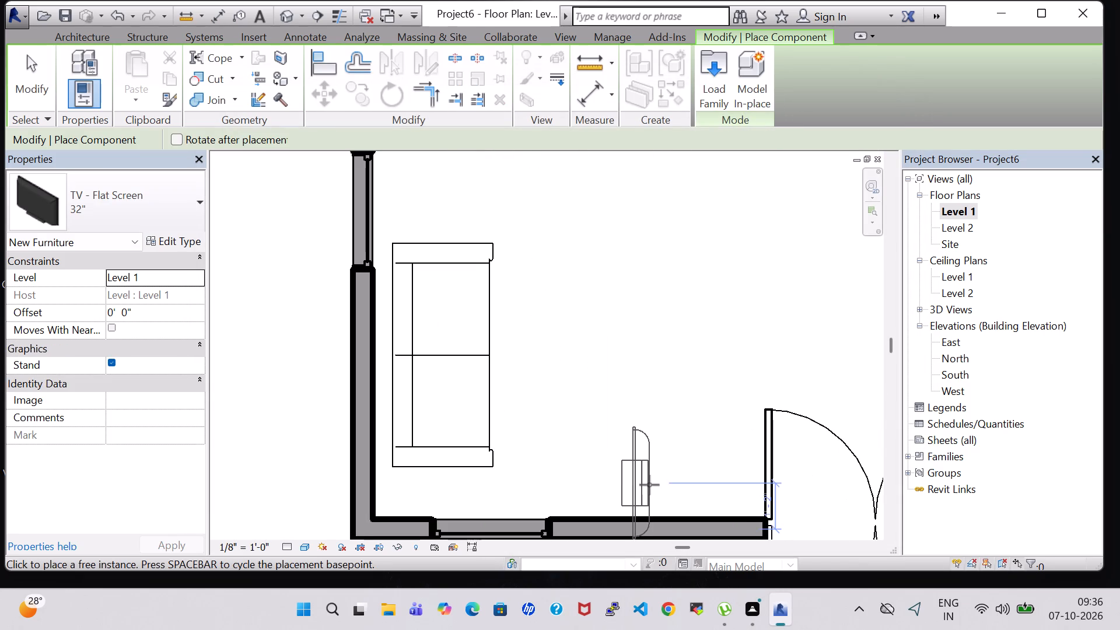
pyautogui.press('space')
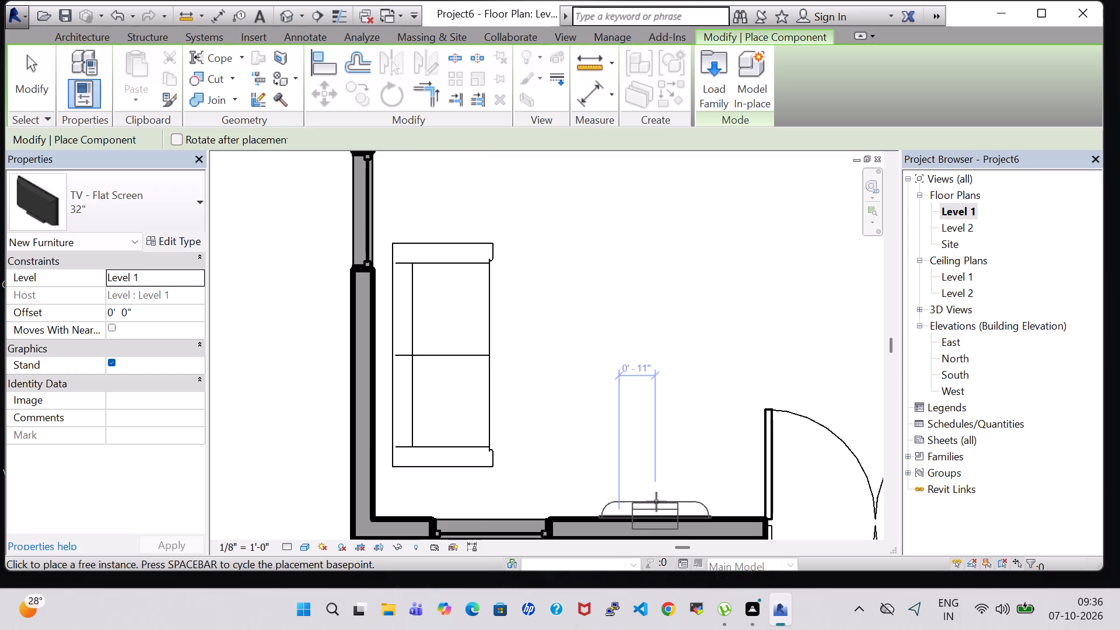
pyautogui.click(652, 492)
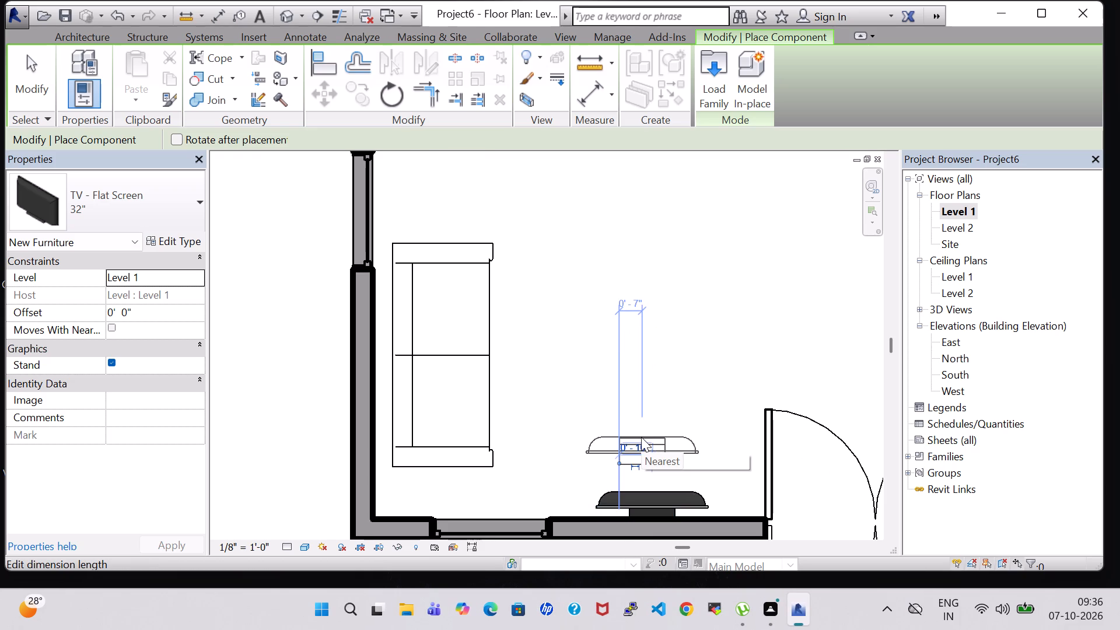
pyautogui.press('Escape')
pyautogui.press('Escape')
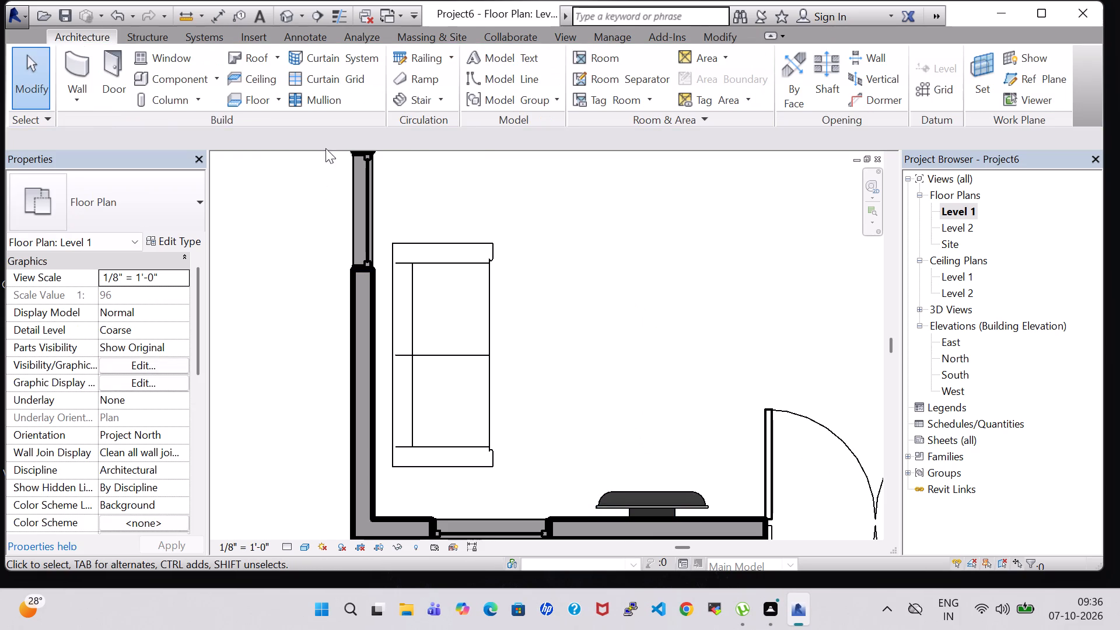
# Inspect the living area in the 3D view and rotate the flat screen TV 180 degrees to face into the room.
pyautogui.click(657, 505)
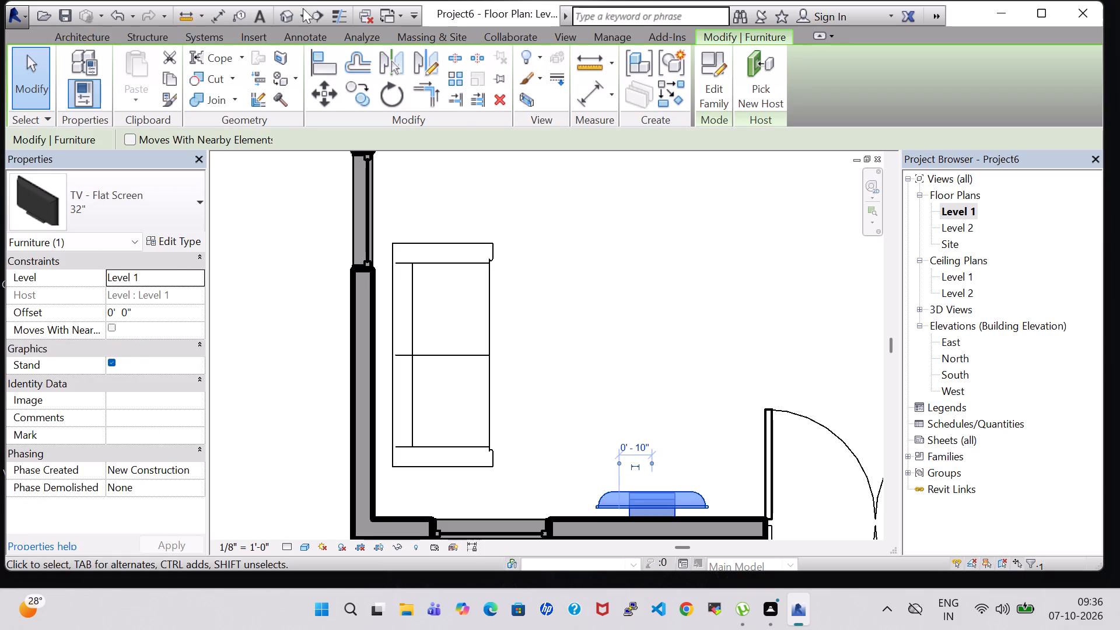
pyautogui.click(283, 22)
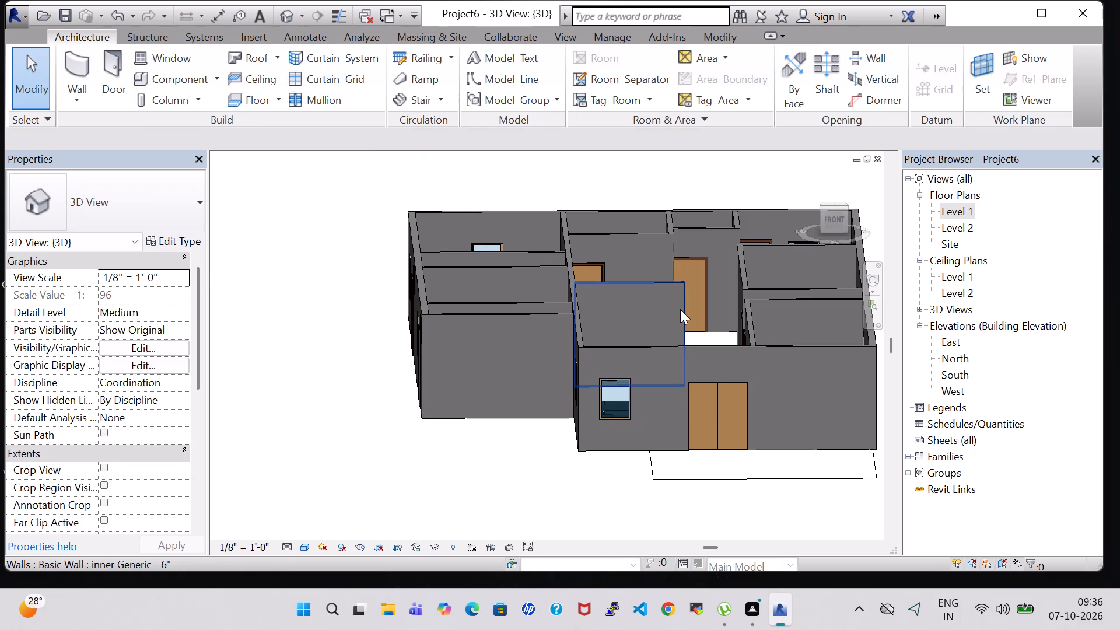
pyautogui.keyDown('shift'); pyautogui.moveTo(697, 317); pyautogui.dragTo(535, 362, button='middle'); pyautogui.keyUp('shift')
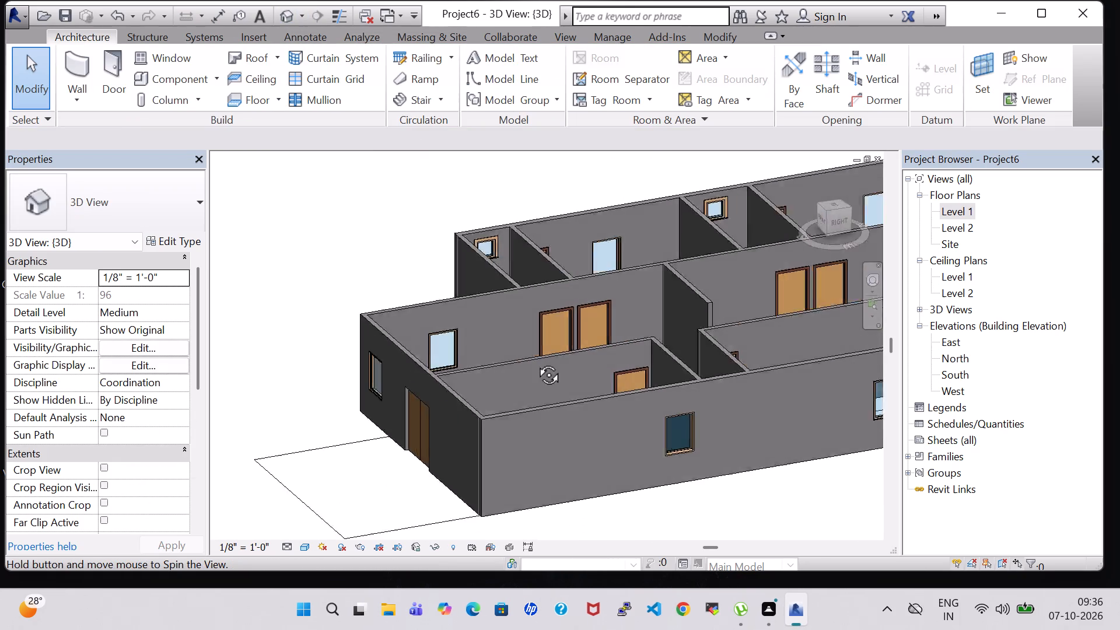
pyautogui.keyDown('shift'); pyautogui.moveTo(535, 362); pyautogui.dragTo(346, 372, button='middle'); pyautogui.keyUp('shift')
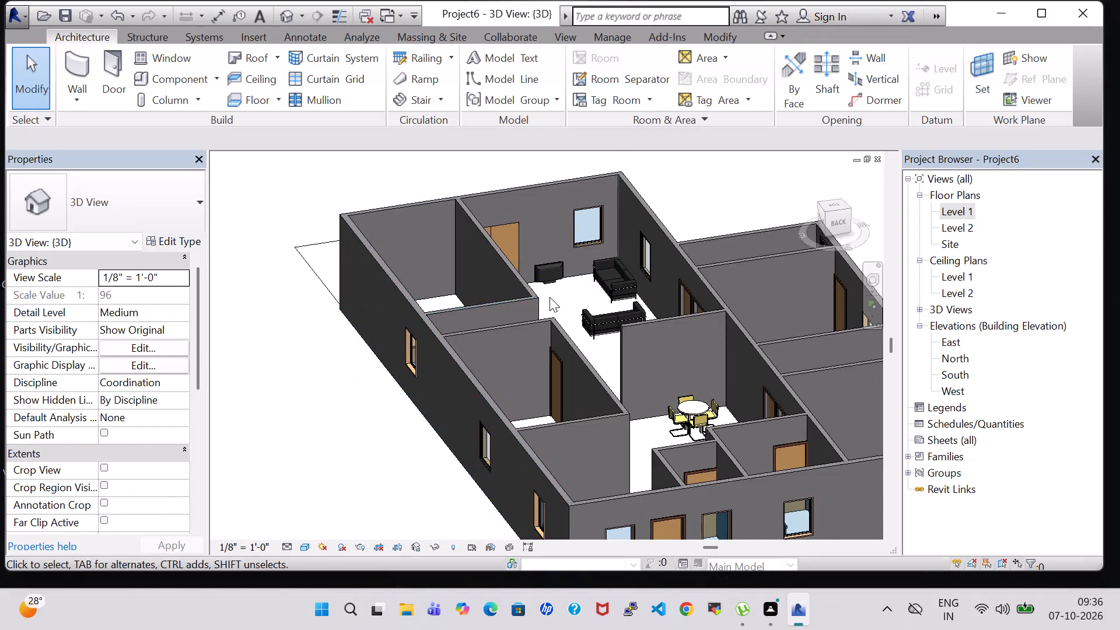
pyautogui.scroll(11, 549, 297)
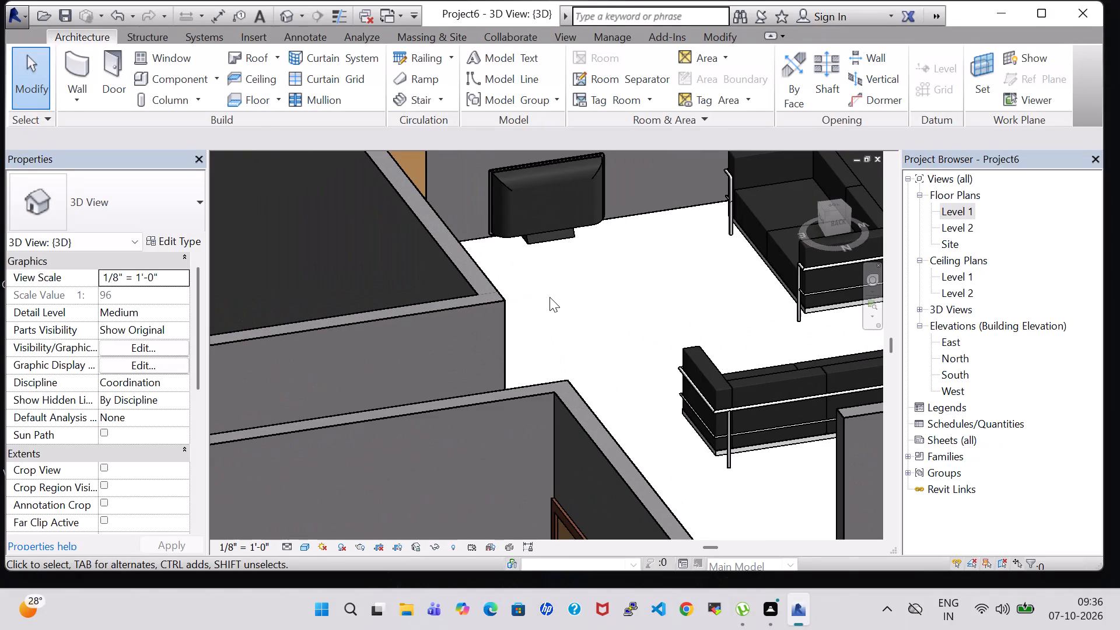
pyautogui.click(549, 194)
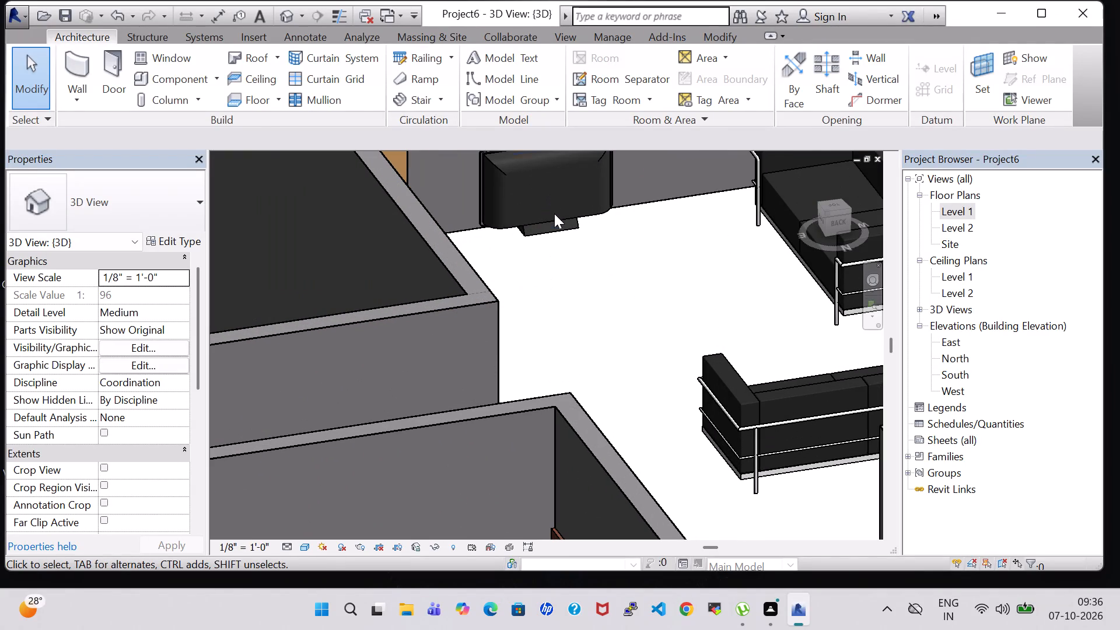
pyautogui.click(554, 216)
pyautogui.press('space')
pyautogui.press('space')
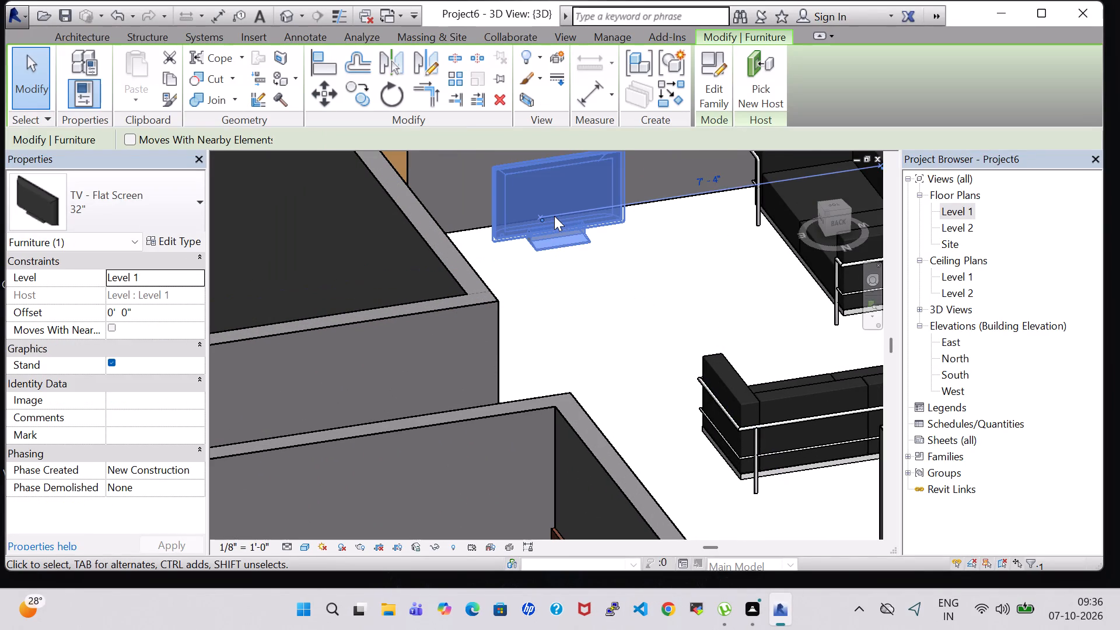
# Return to the Level 1 floor plan and nudge the flat screen TV down against the front wall.
pyautogui.doubleClick(957, 209)
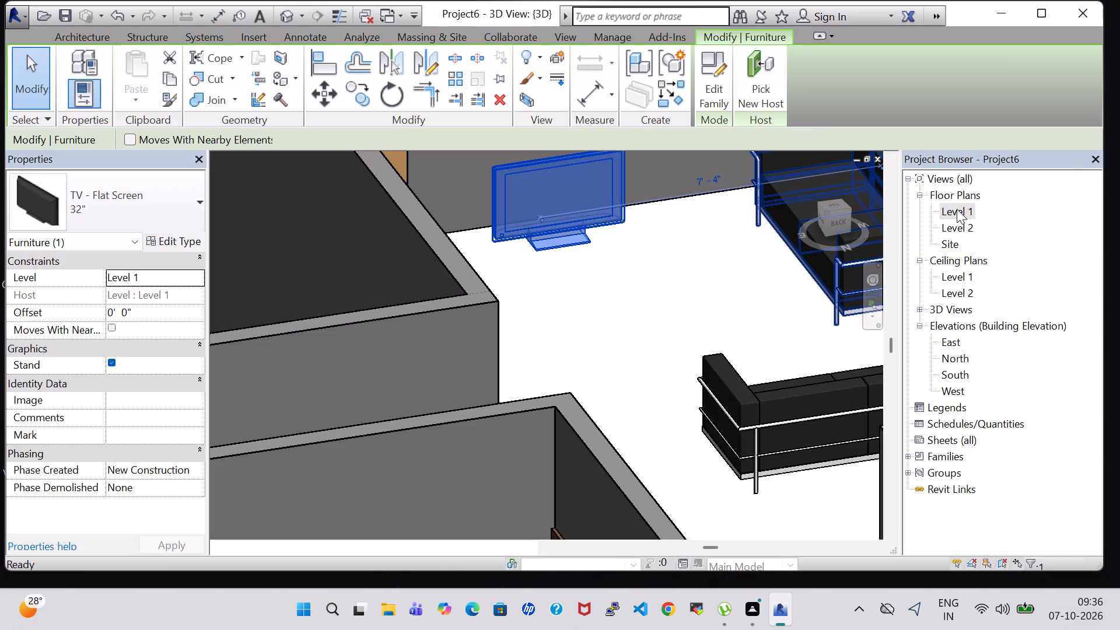
pyautogui.click(674, 353)
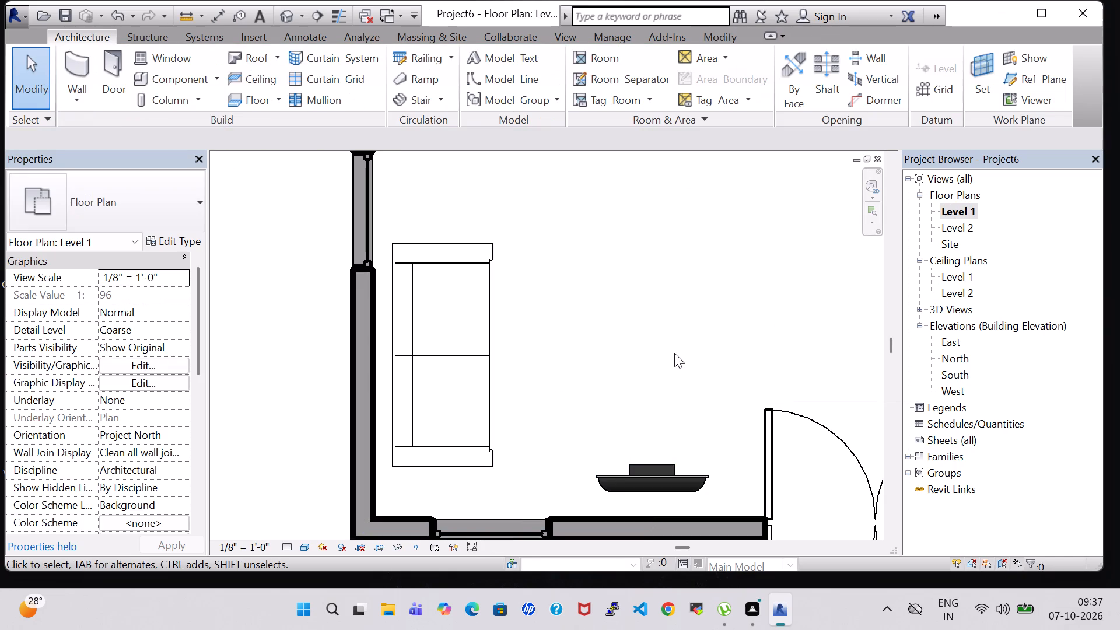
pyautogui.scroll(-2, 673, 422)
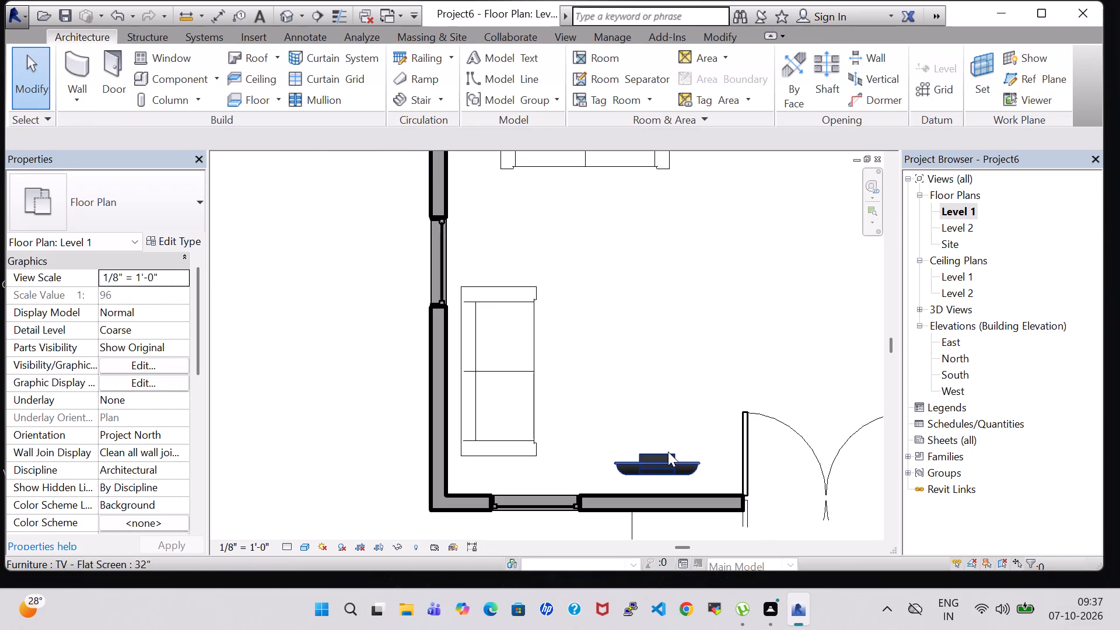
pyautogui.click(668, 452)
pyautogui.press('Down')
pyautogui.press('Down')
pyautogui.press('Down')
pyautogui.press('Down')
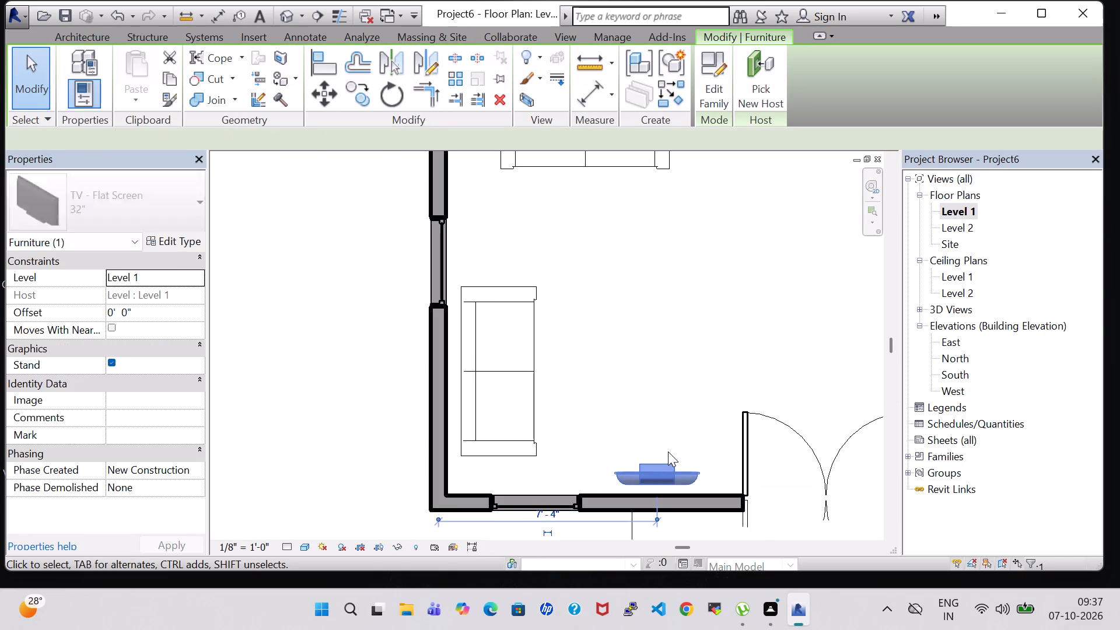
pyautogui.press('Down')
pyautogui.press('Down')
pyautogui.press('Down')
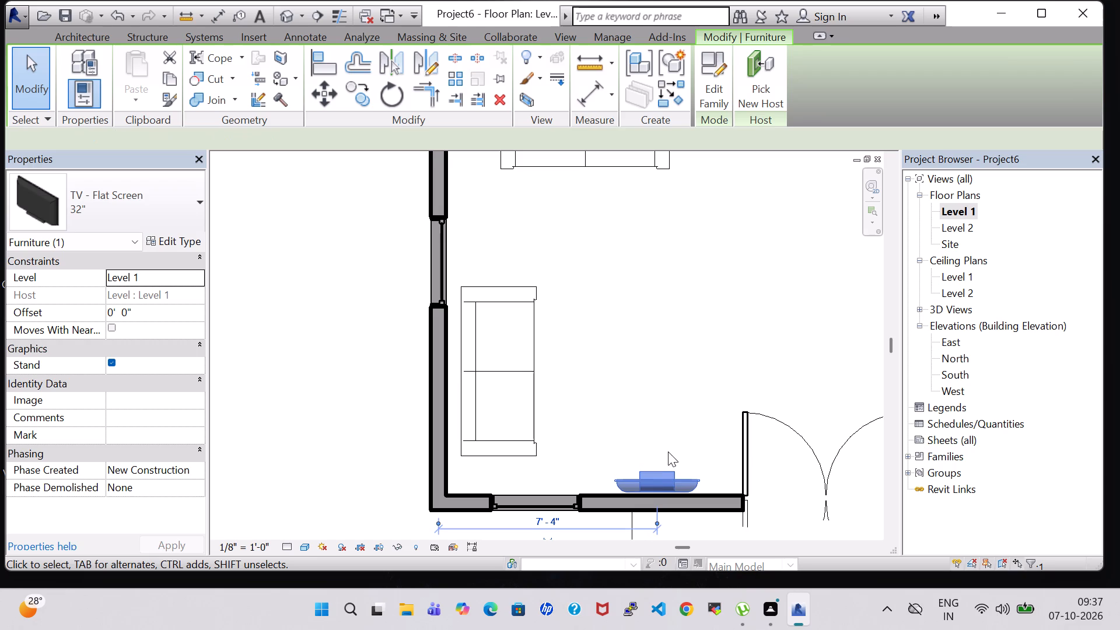
pyautogui.click(673, 339)
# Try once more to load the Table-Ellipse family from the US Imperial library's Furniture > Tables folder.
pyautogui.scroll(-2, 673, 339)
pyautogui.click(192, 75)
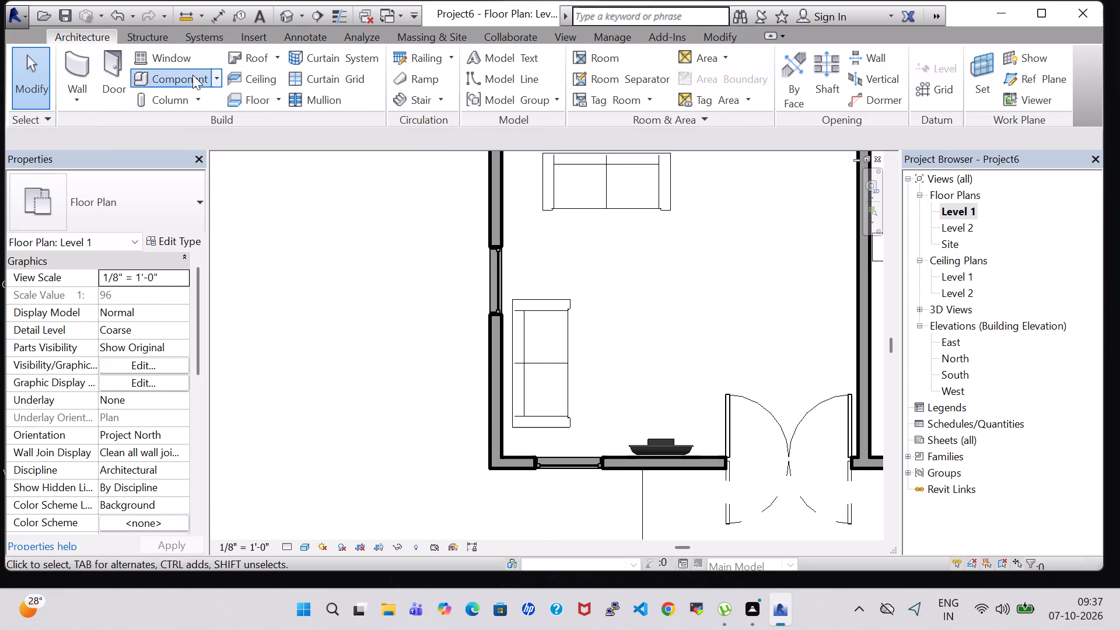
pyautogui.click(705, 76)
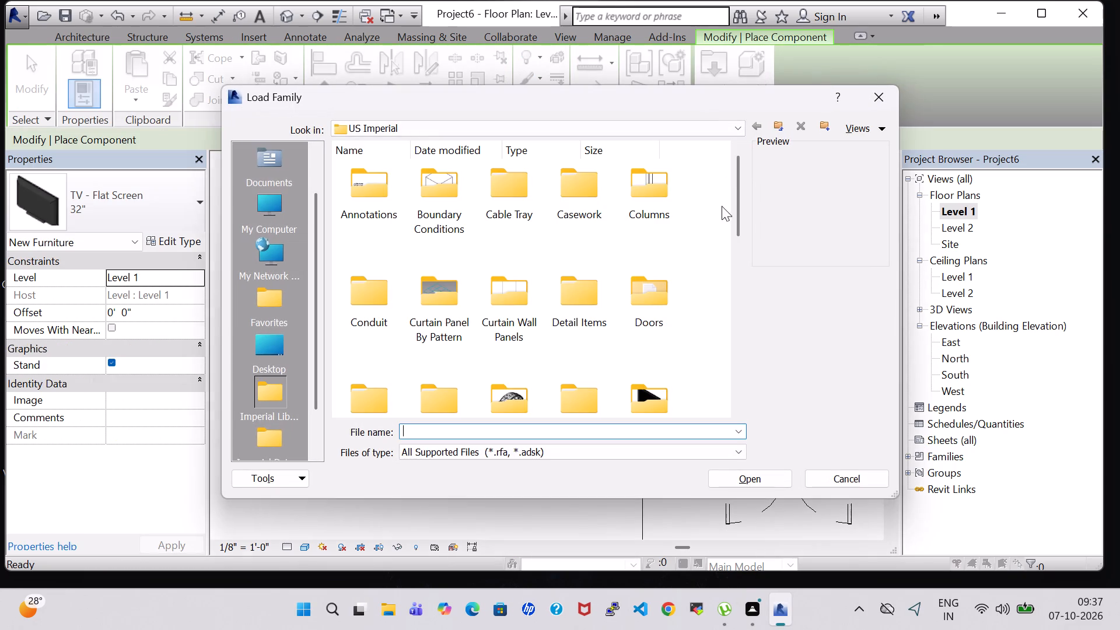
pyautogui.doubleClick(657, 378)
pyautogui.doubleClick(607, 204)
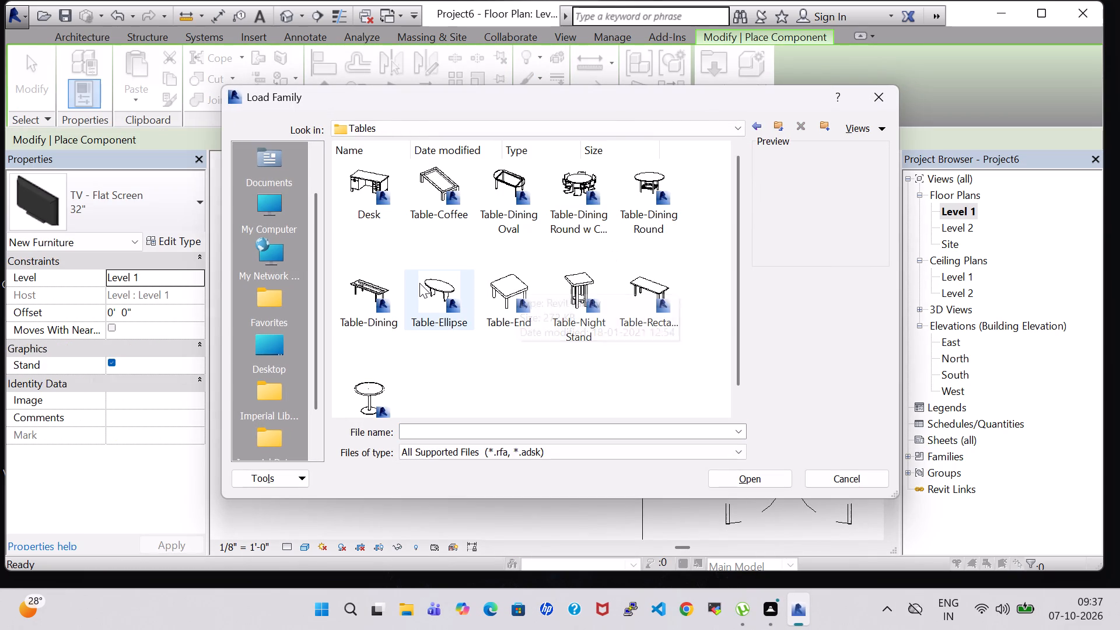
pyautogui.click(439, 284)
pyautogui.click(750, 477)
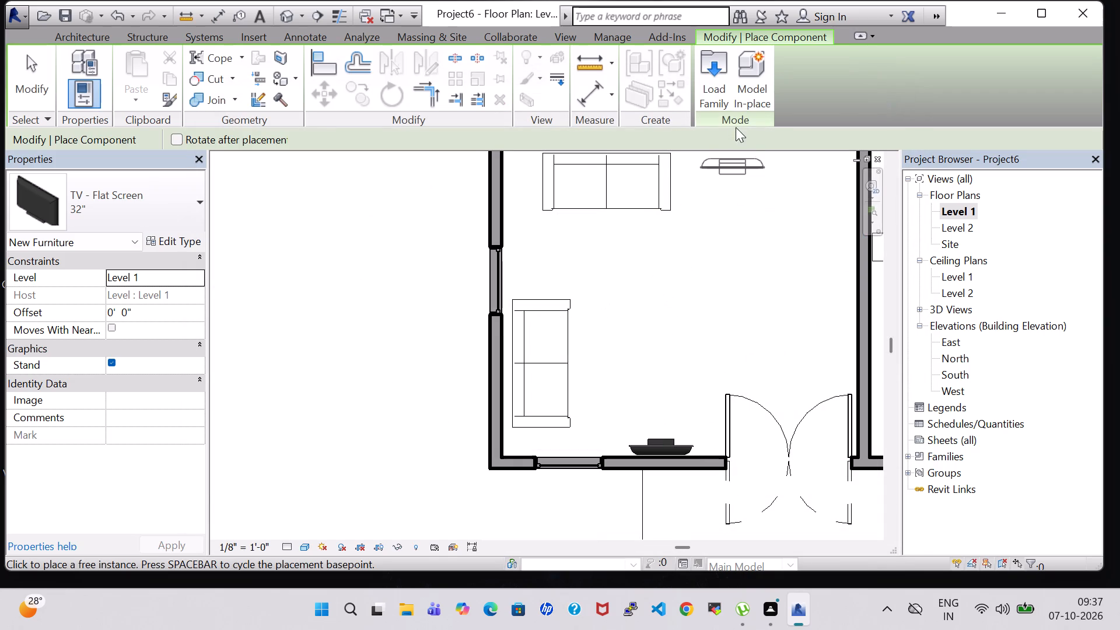
# Load the Table-Dining Oval family from the US Imperial library's Furniture > Tables folder.
pyautogui.click(721, 88)
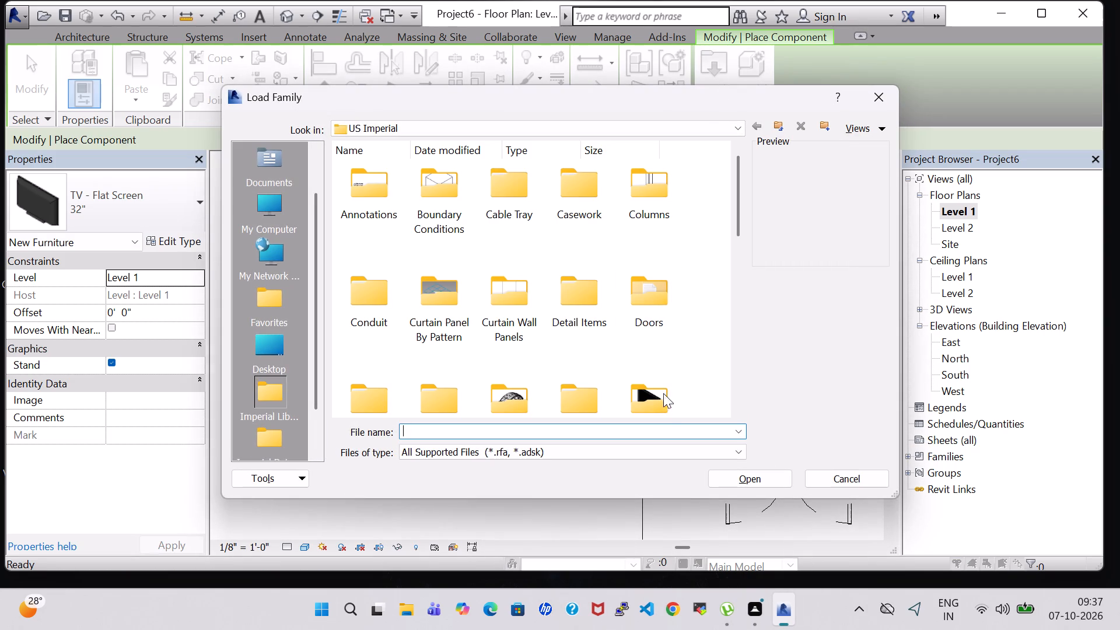
pyautogui.doubleClick(664, 407)
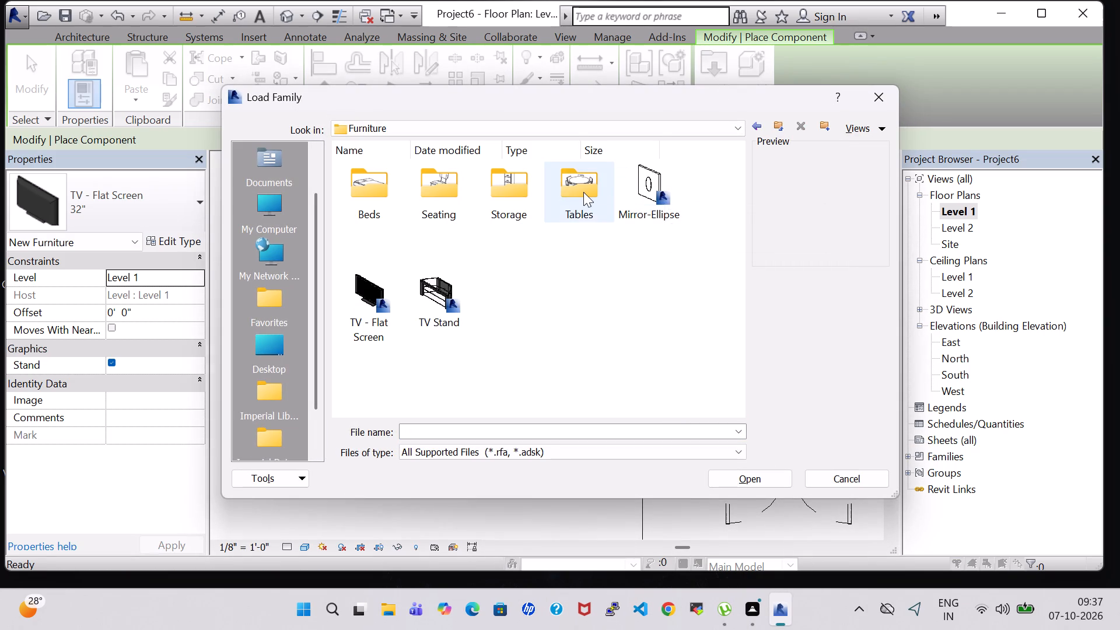
pyautogui.doubleClick(583, 192)
pyautogui.click(435, 285)
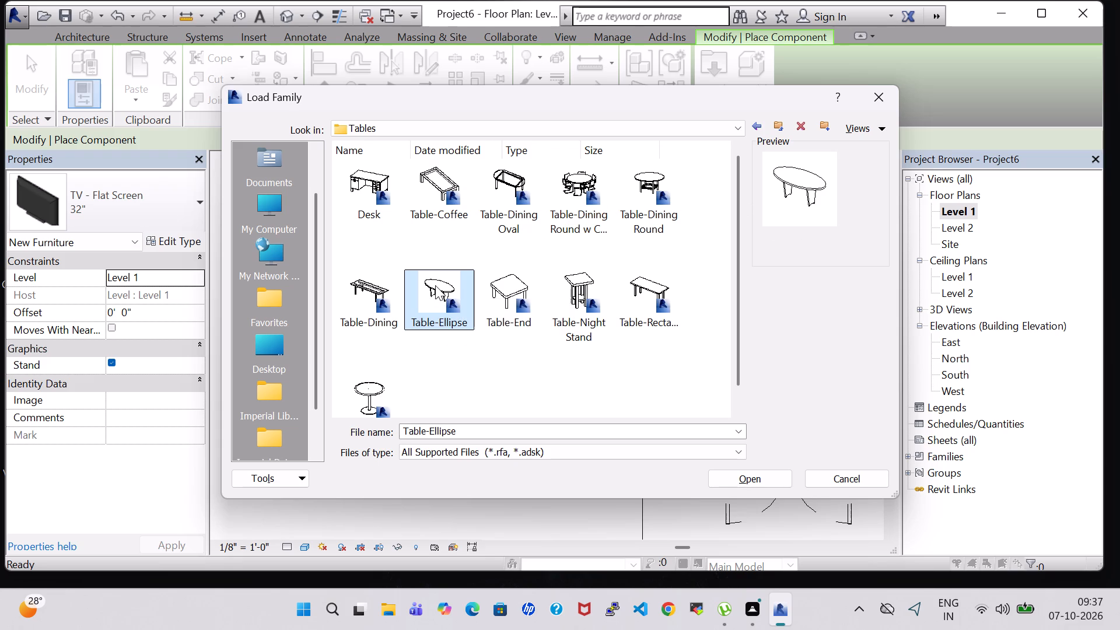
pyautogui.click(496, 219)
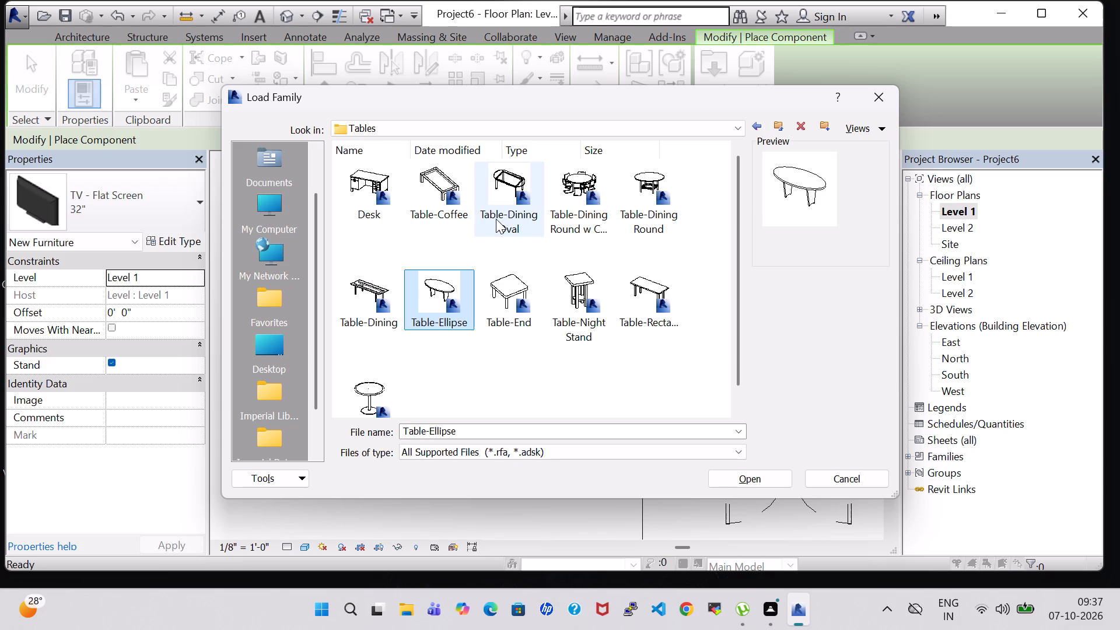
pyautogui.click(728, 482)
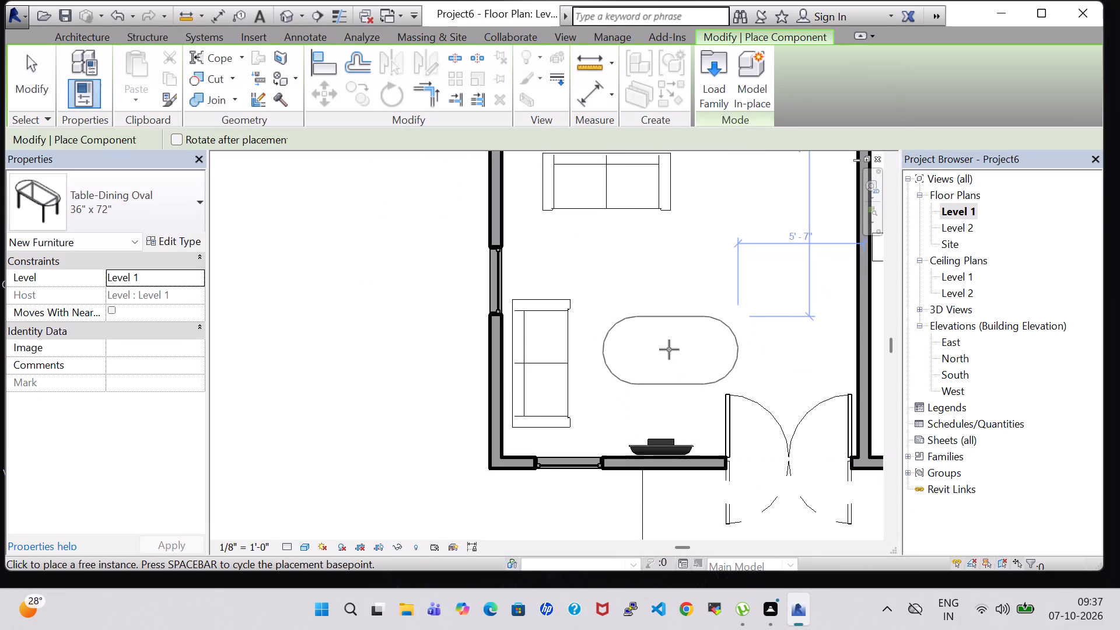
# Look through the loaded furniture types for an alternative to the 36" x 72" oval dining table.
pyautogui.scroll(-2, 669, 349)
pyautogui.click(162, 215)
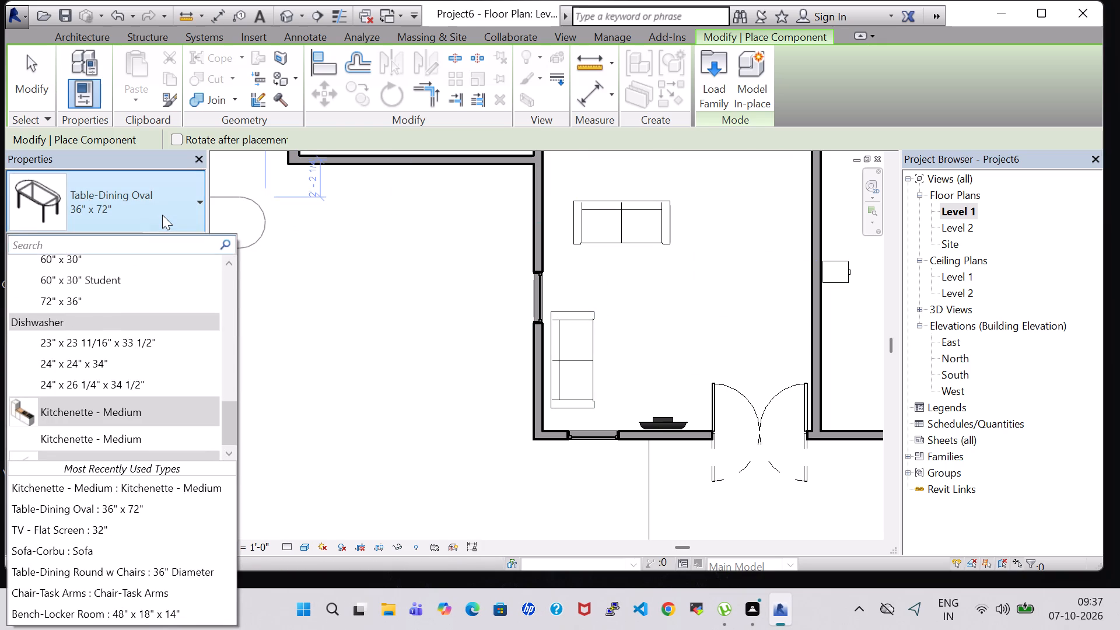
pyautogui.scroll(-1, 139, 405)
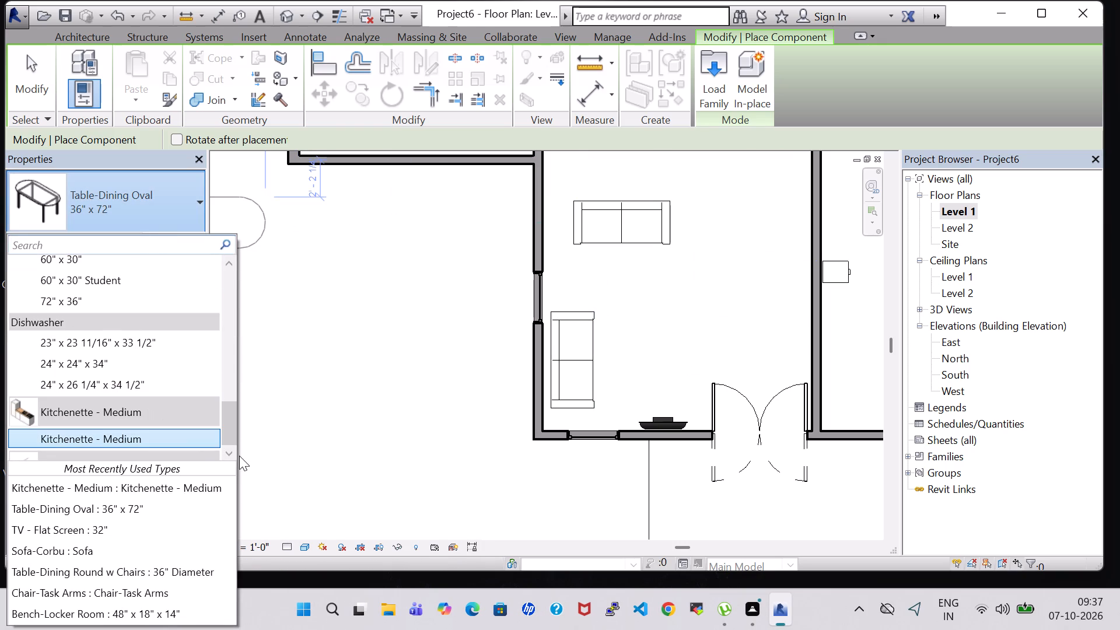
pyautogui.doubleClick(221, 265)
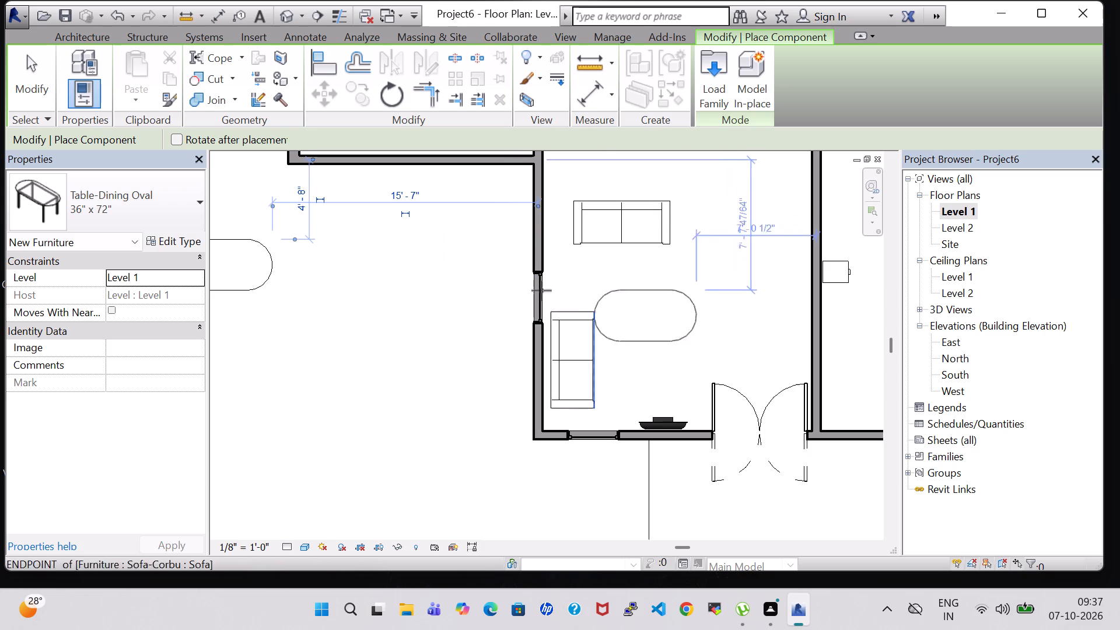
pyautogui.click(141, 228)
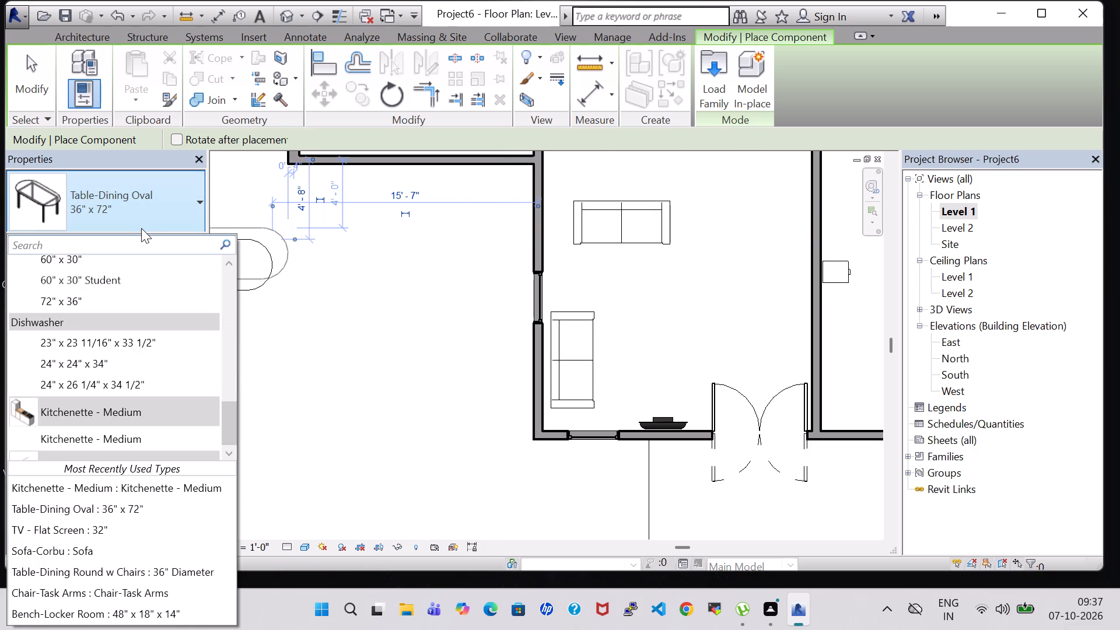
pyautogui.tripleClick(225, 260)
pyautogui.tripleClick(225, 260)
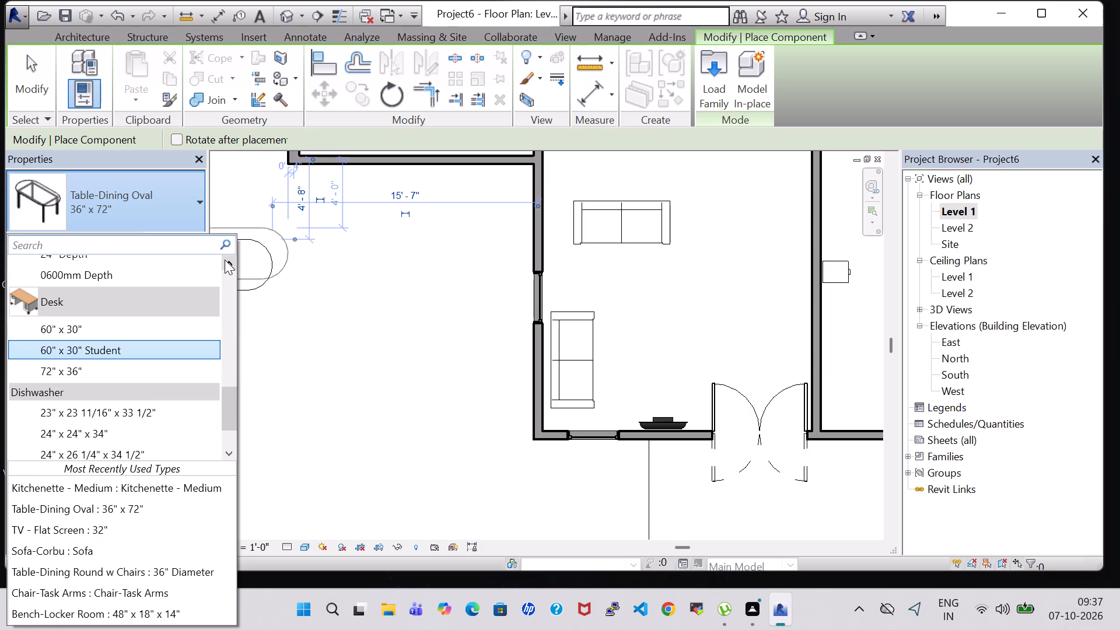
pyautogui.tripleClick(225, 260)
pyautogui.click(225, 260)
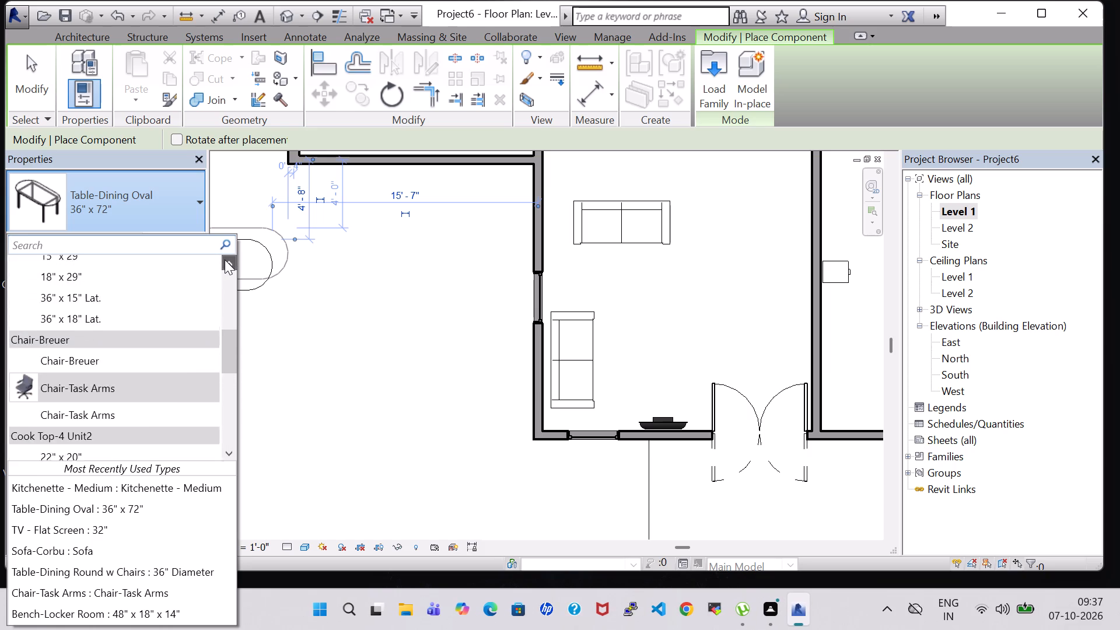
pyautogui.tripleClick(225, 260)
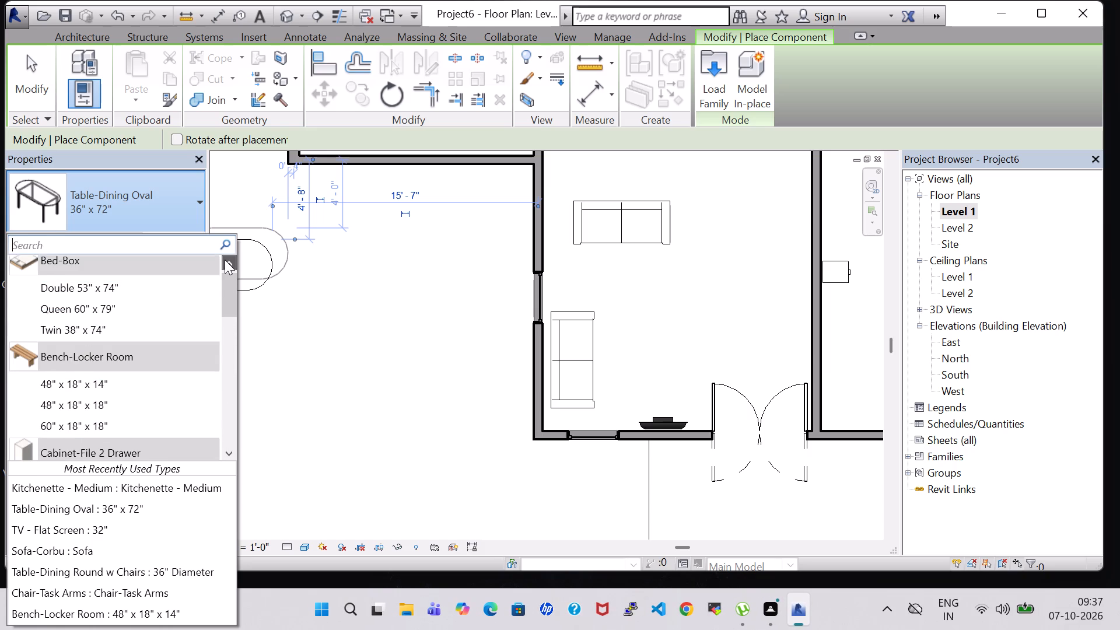
pyautogui.tripleClick(230, 447)
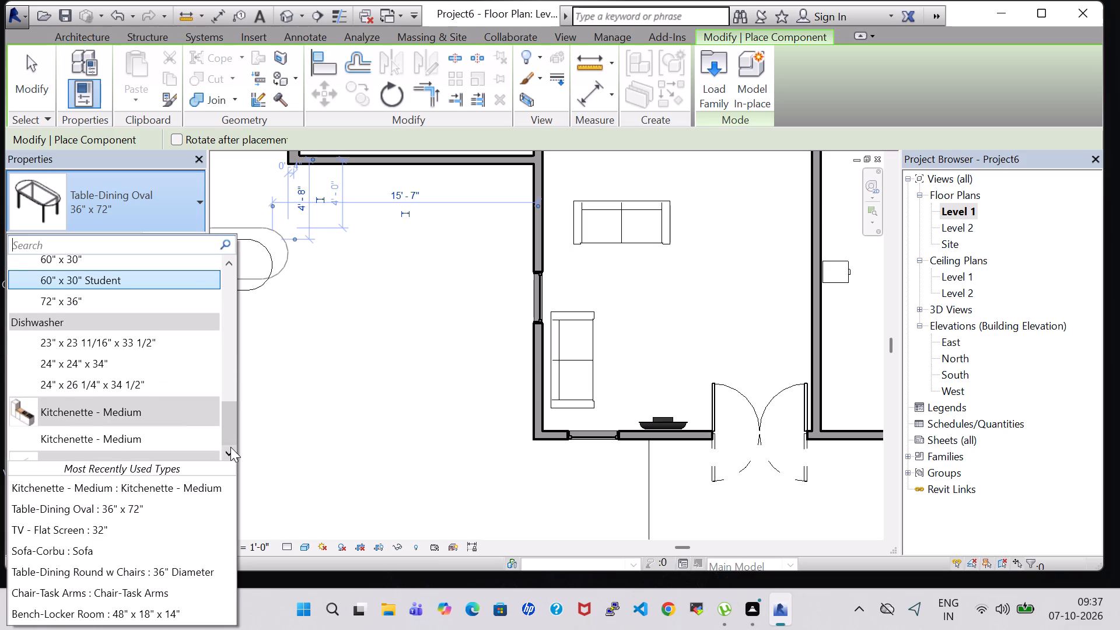
pyautogui.click(146, 212)
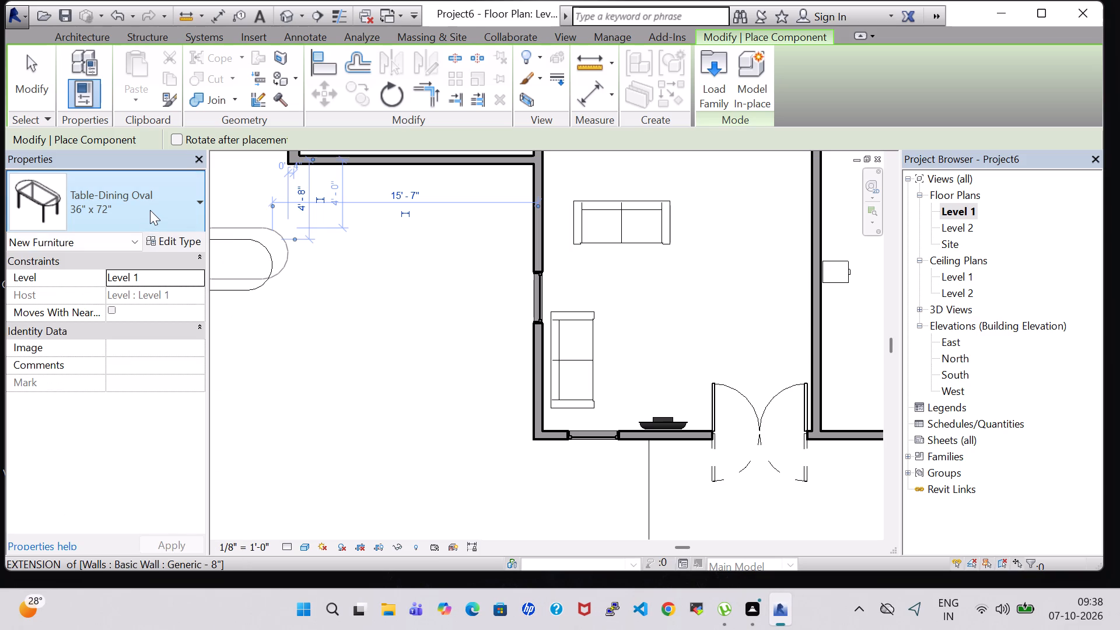
pyautogui.click(164, 201)
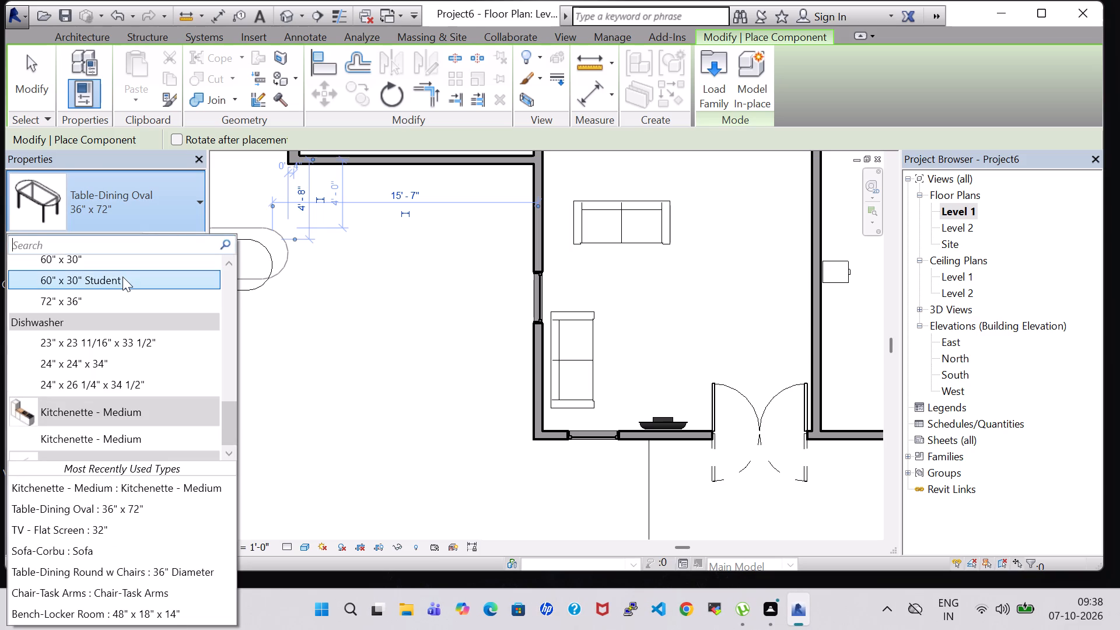
pyautogui.scroll(1, 123, 276)
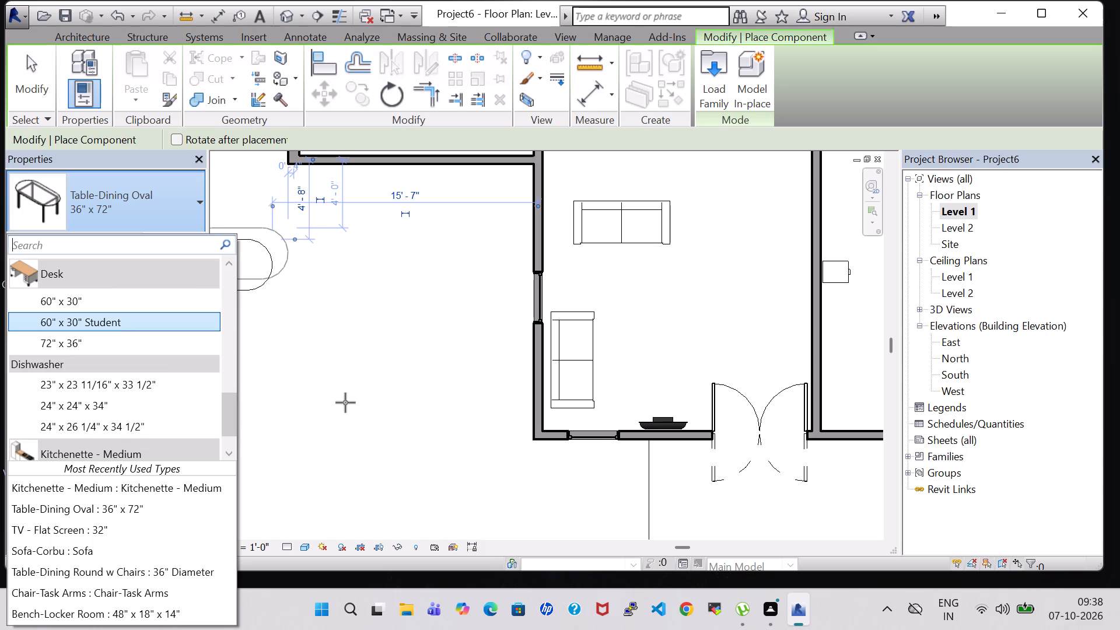
pyautogui.scroll(-2, 290, 436)
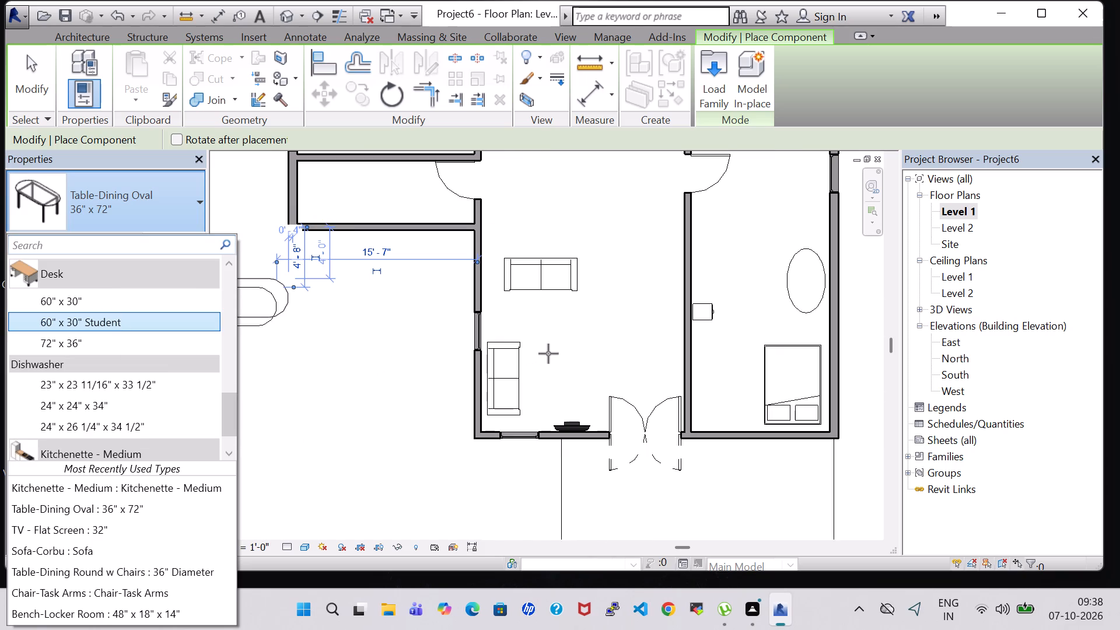
pyautogui.press('Escape')
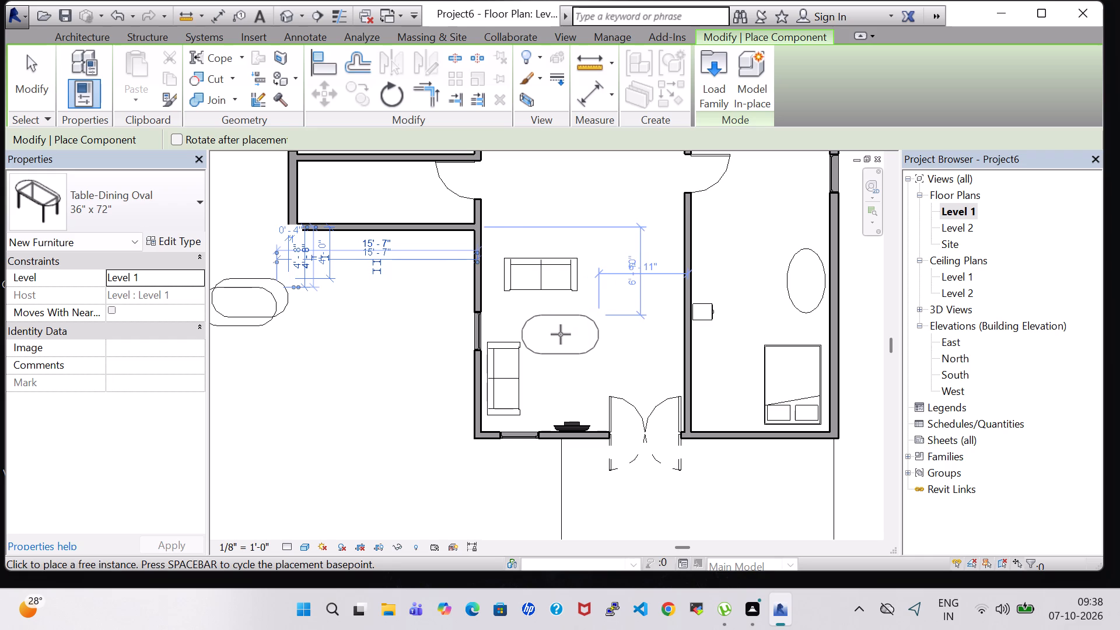
# Place one 36" x 72" Table-Dining Oval horizontally in the living area, in front of the two sofas, and end placement.
pyautogui.click(561, 334)
pyautogui.press('Escape')
pyautogui.press('Escape')
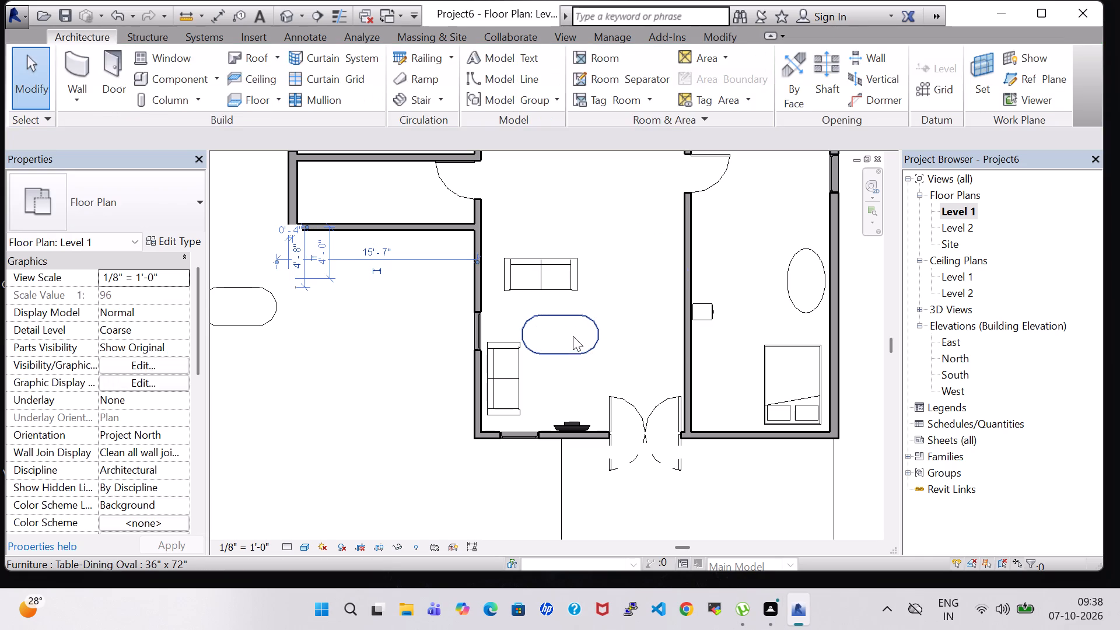
# Change the living area's oval table to the 36" x 48" type.
pyautogui.click(558, 325)
pyautogui.click(163, 247)
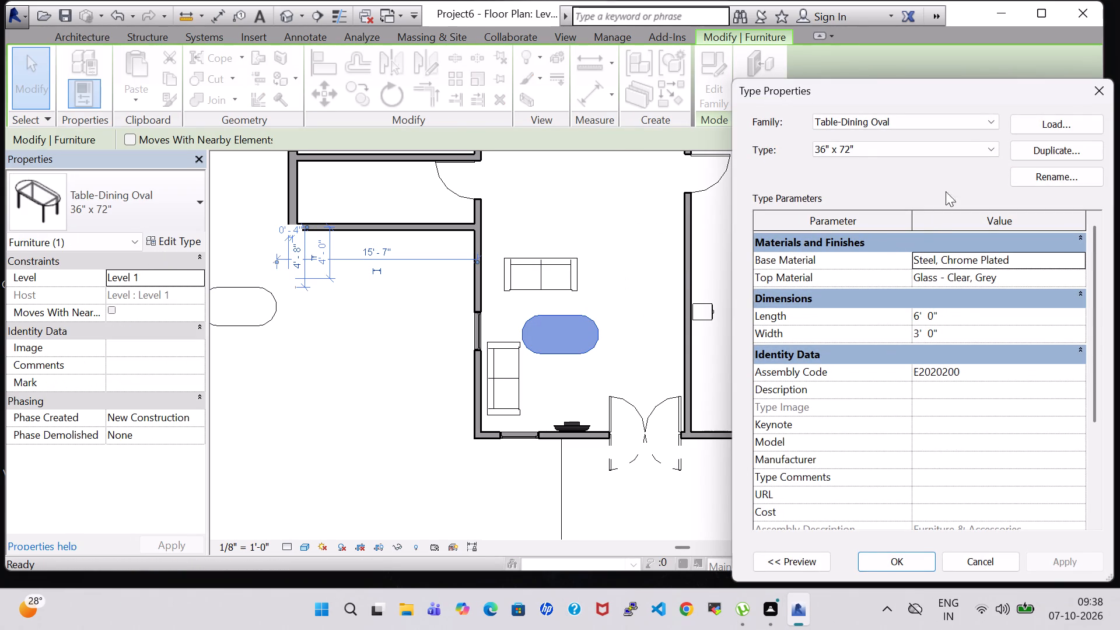
pyautogui.click(988, 150)
pyautogui.click(900, 162)
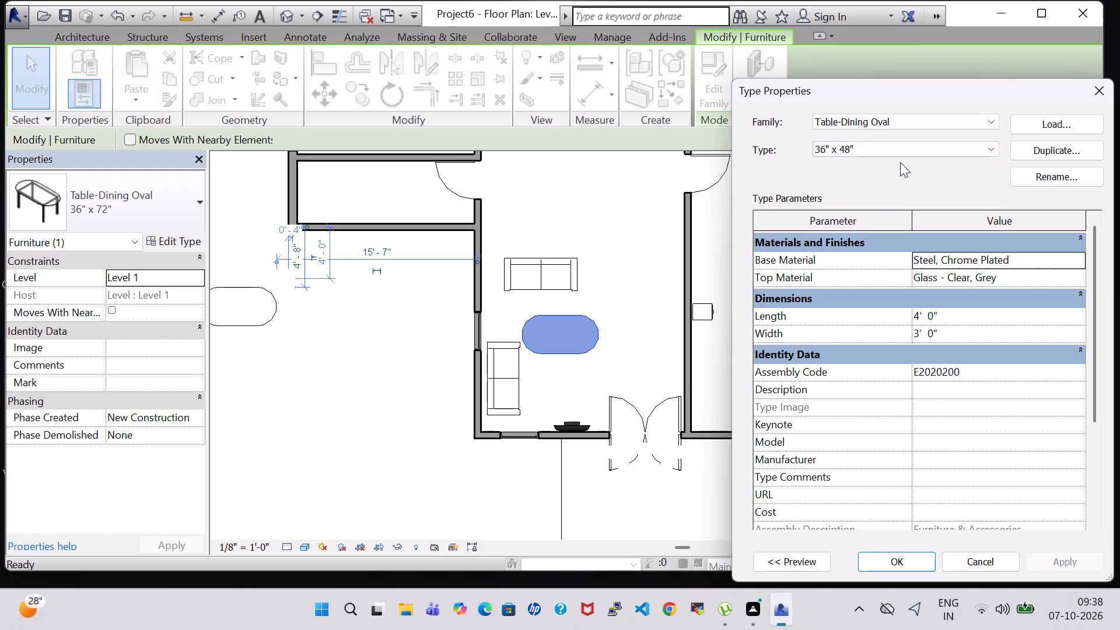
pyautogui.click(879, 556)
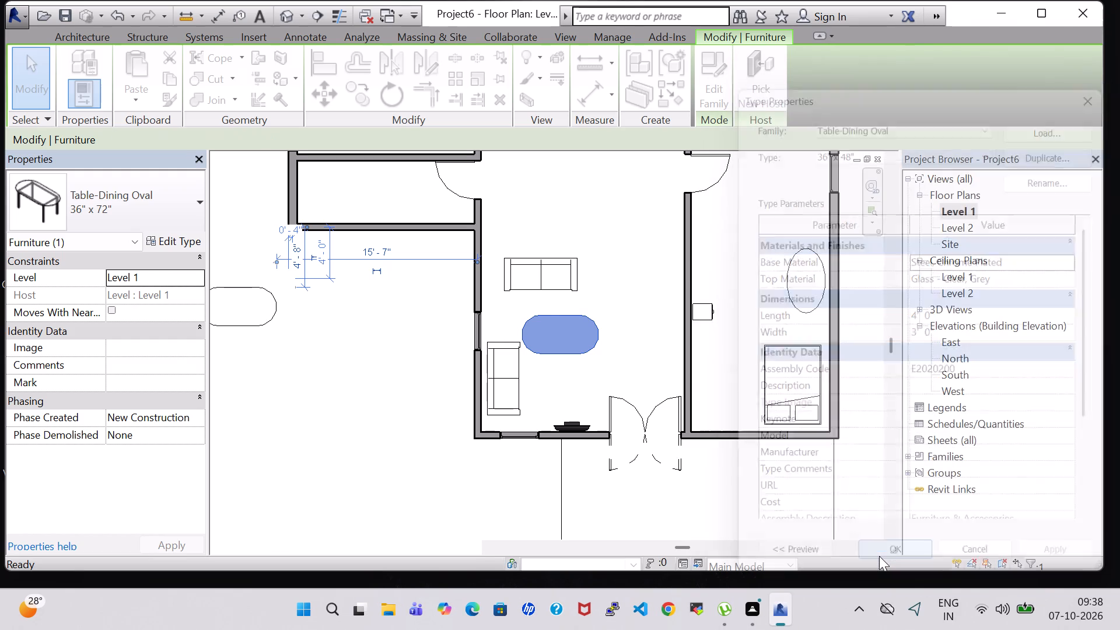
# Delete the stray 36" x 72" oval dining table lying outside the house beyond the living area's left wall.
pyautogui.click(209, 400)
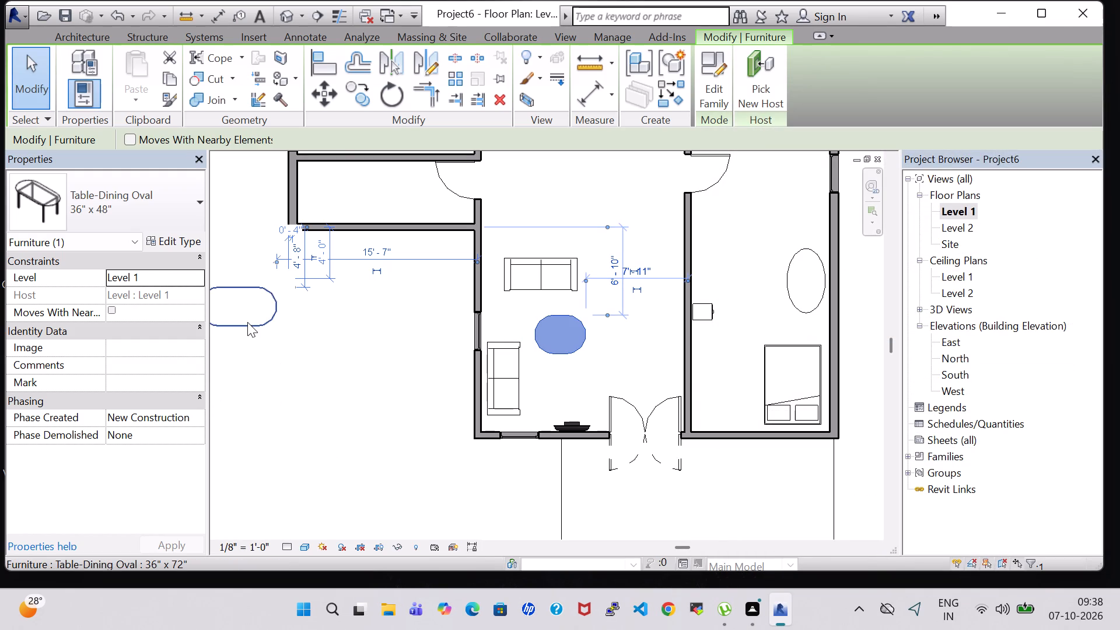
pyautogui.click(247, 322)
pyautogui.press('Delete')
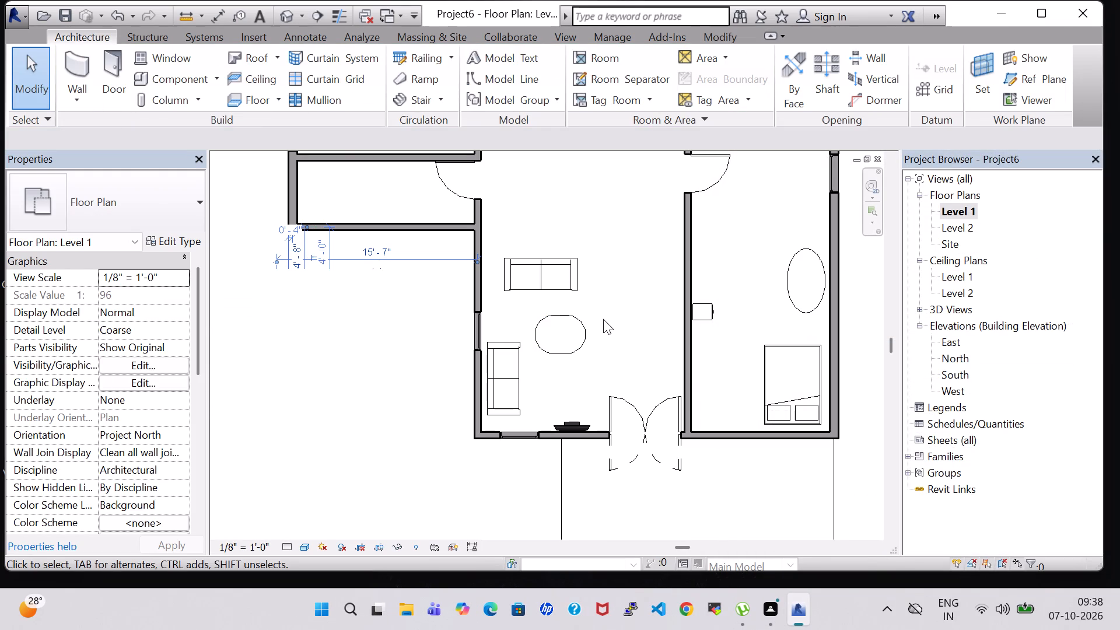
# Nudge the sofa by the left wall upward until its upper end is about 7'-0" below the small room's lower wall.
pyautogui.click(504, 365)
pyautogui.press('Up')
pyautogui.press('Up')
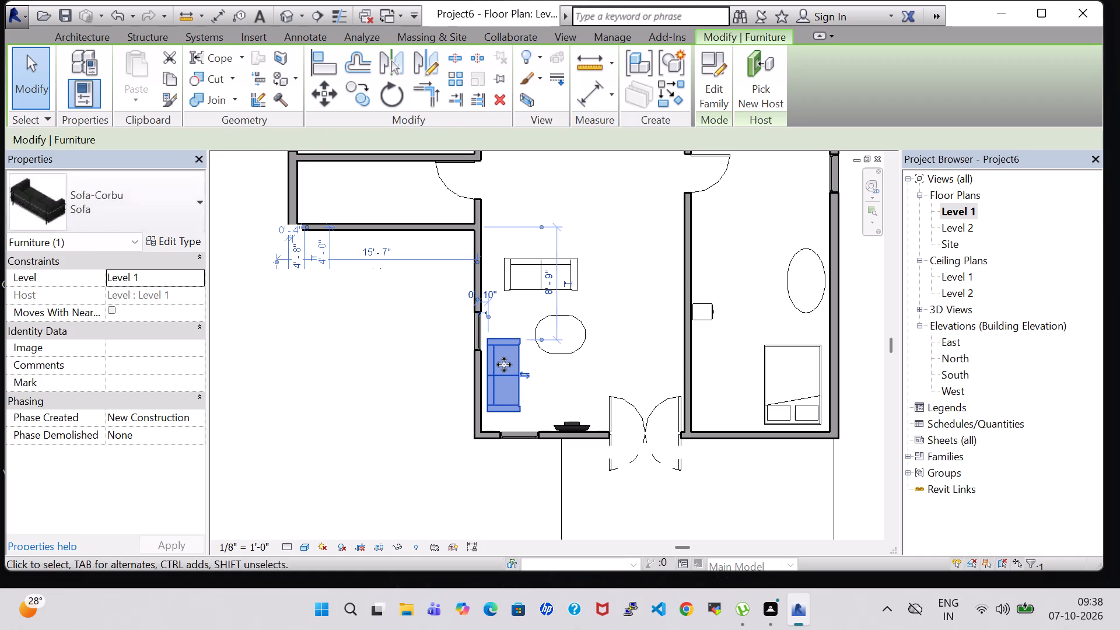
pyautogui.press('Up')
pyautogui.press('Up')
pyautogui.press('Up')
pyautogui.press('Up')
pyautogui.press('Up')
pyautogui.press('Up')
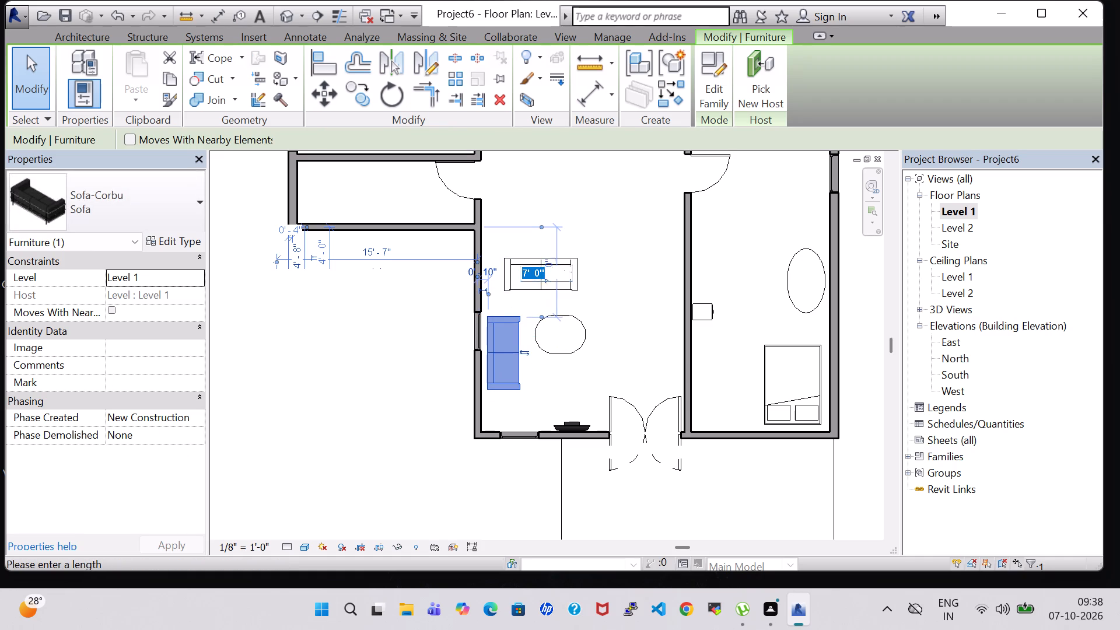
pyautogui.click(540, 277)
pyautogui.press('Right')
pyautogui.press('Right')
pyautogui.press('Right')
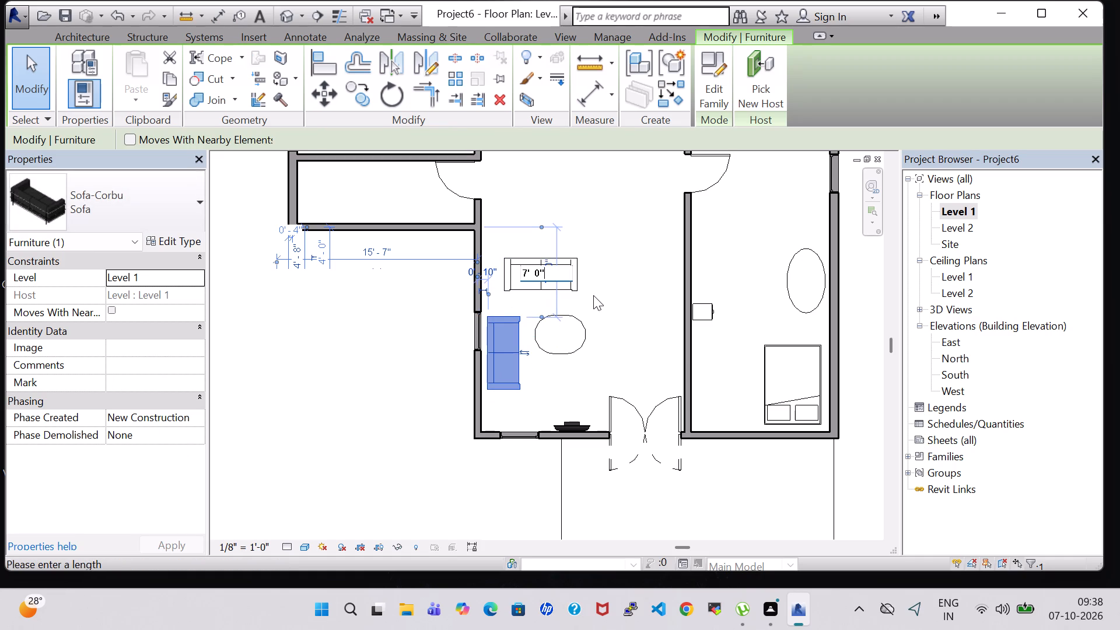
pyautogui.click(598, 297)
# Nudge the upper horizontal sofa right until it is about 7'-8" from the living area's right wall.
pyautogui.click(517, 254)
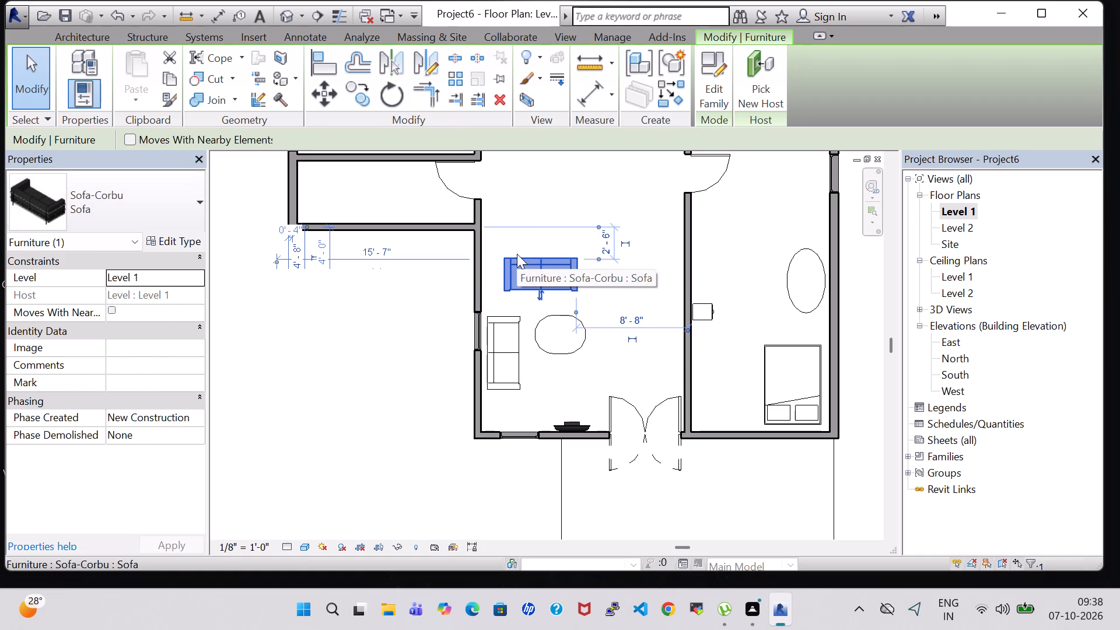
pyautogui.press('Right')
pyautogui.press('Right')
pyautogui.press('Right')
pyautogui.press('Right')
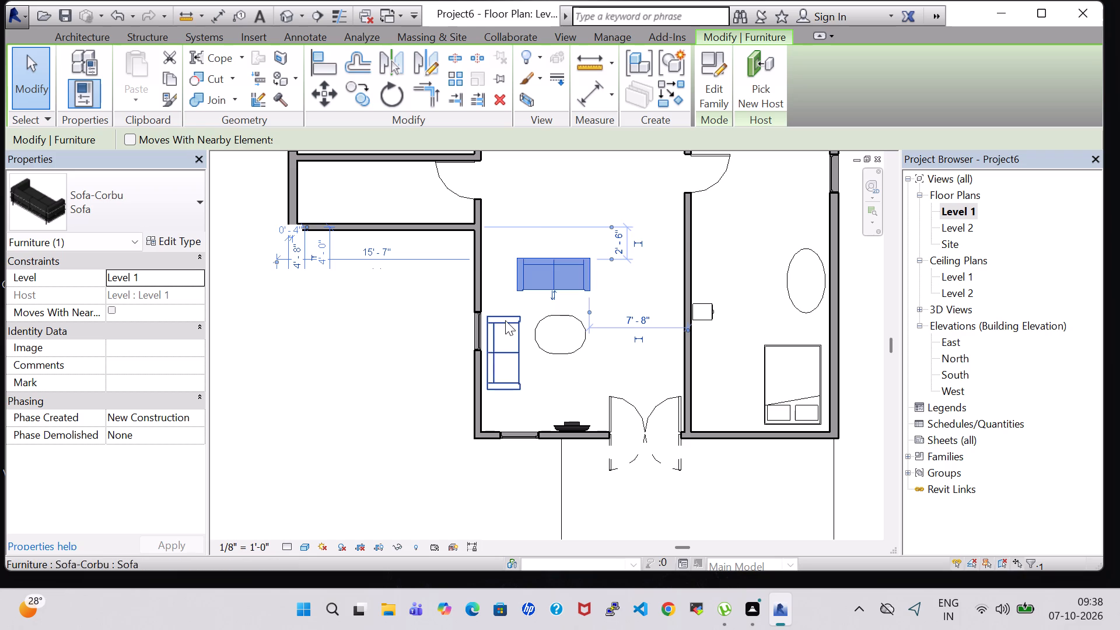
# Nudge the left-wall sofa further up to about 6'-6" below the small room's lower wall and deselect it.
pyautogui.click(505, 320)
pyautogui.press('Up')
pyautogui.press('Up')
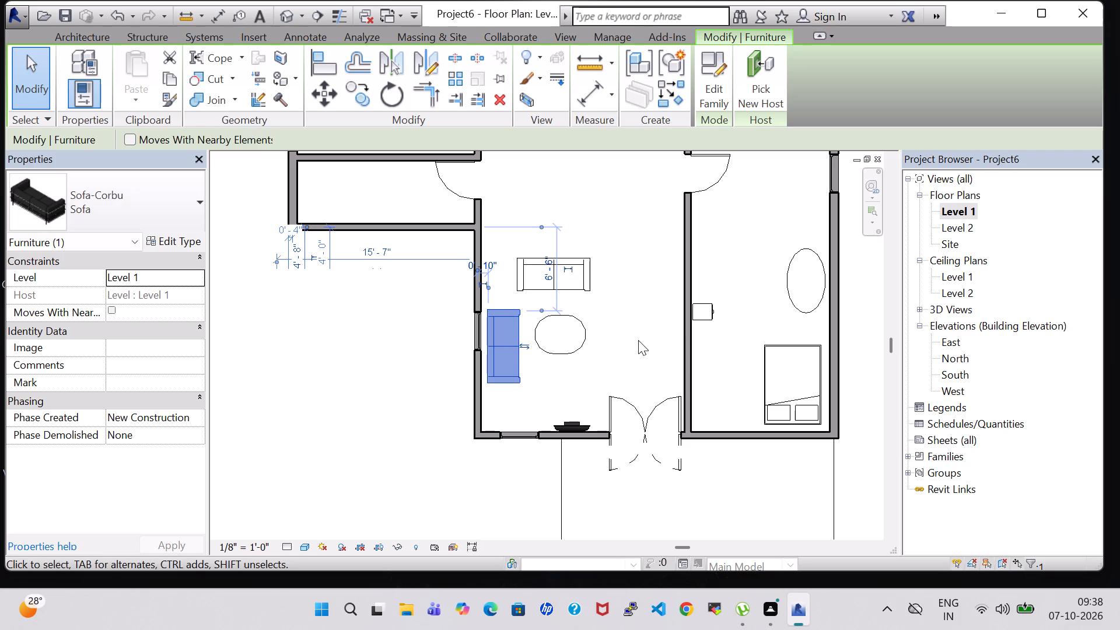
pyautogui.click(644, 340)
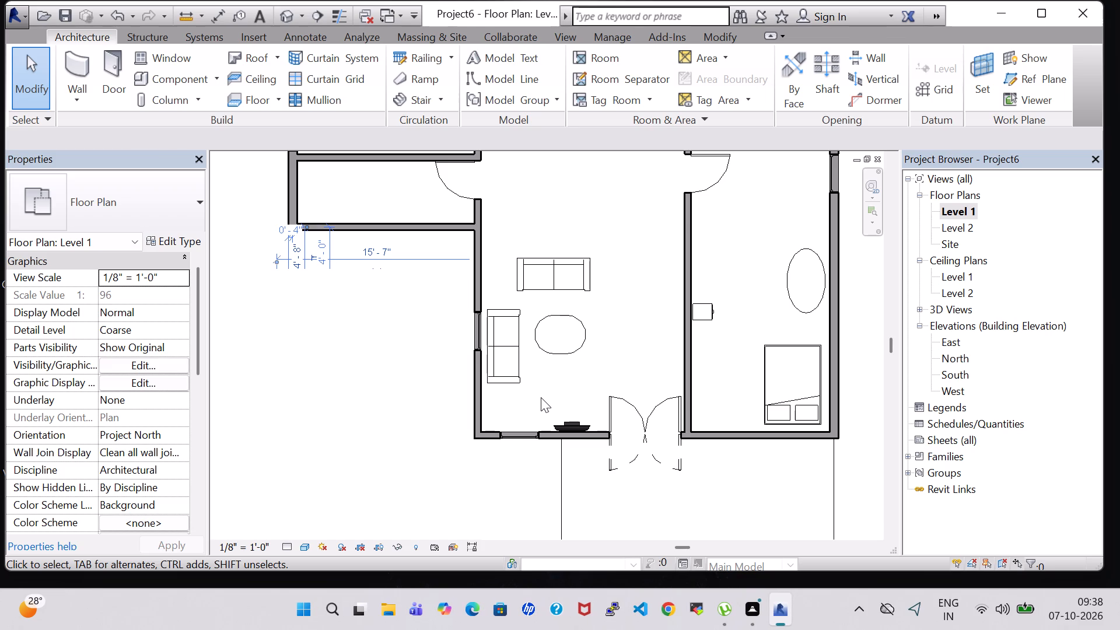
# Load the Tub-2D bathtub family from the US Imperial library's Plumbing, Architectural, Fixtures, Bathtubs folder for placement.
pyautogui.scroll(-2, 541, 397)
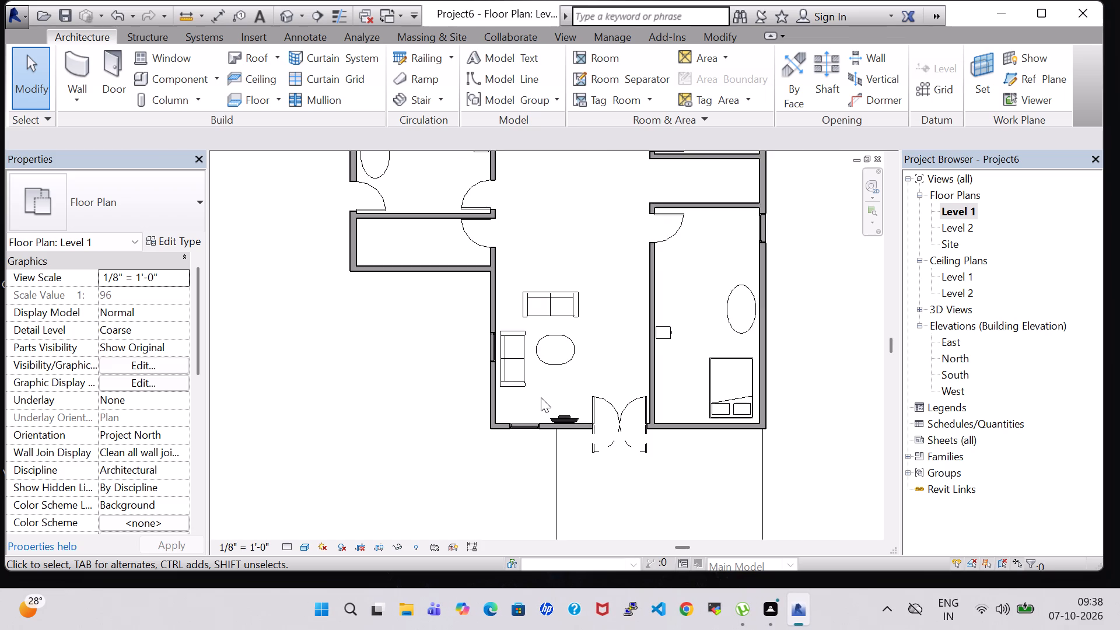
pyautogui.scroll(-1, 541, 397)
pyautogui.moveTo(544, 295); pyautogui.dragTo(572, 350, button='middle')
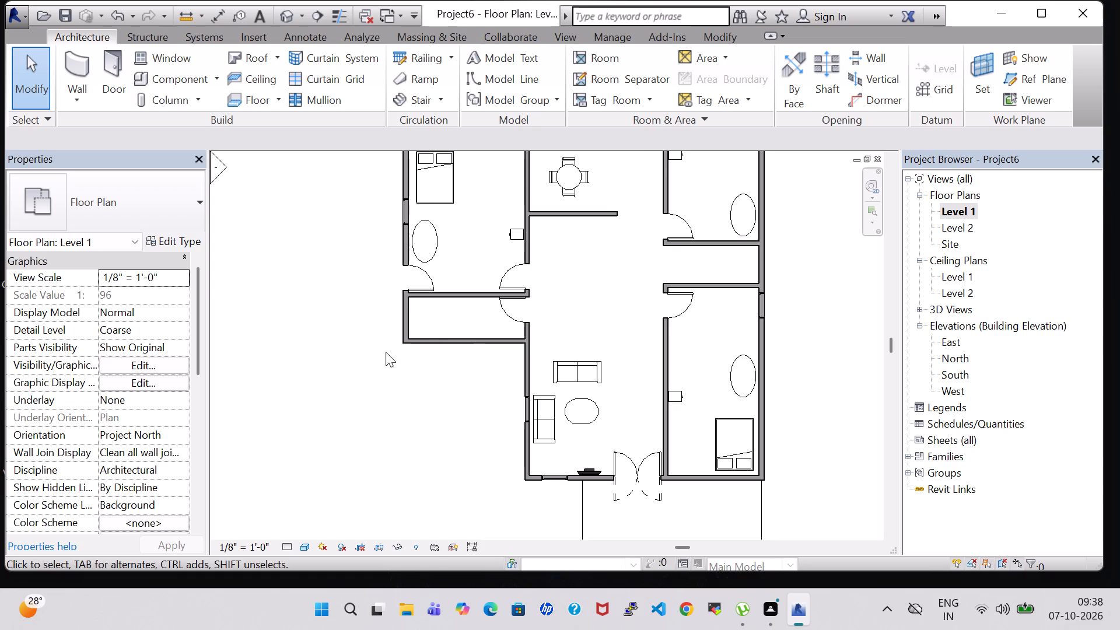
pyautogui.click(191, 78)
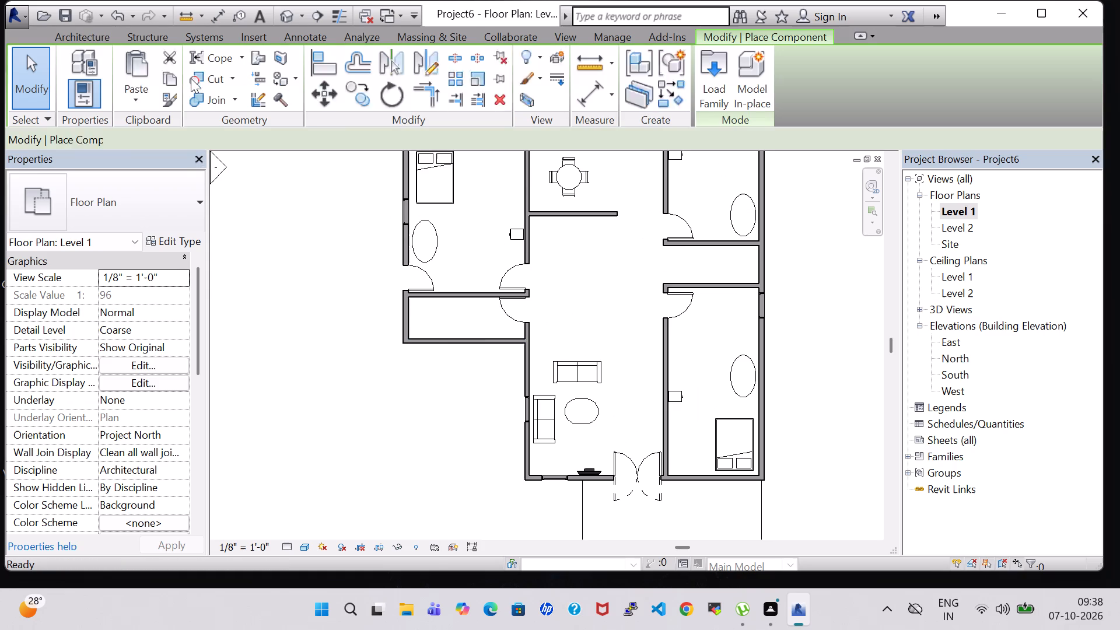
pyautogui.click(717, 64)
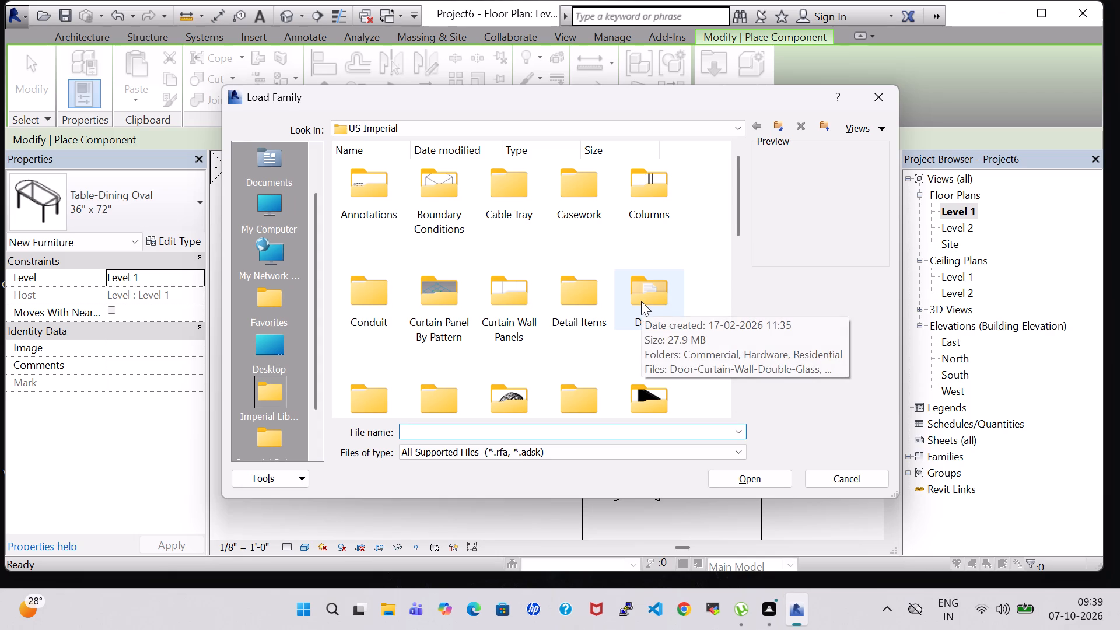
pyautogui.click(641, 301)
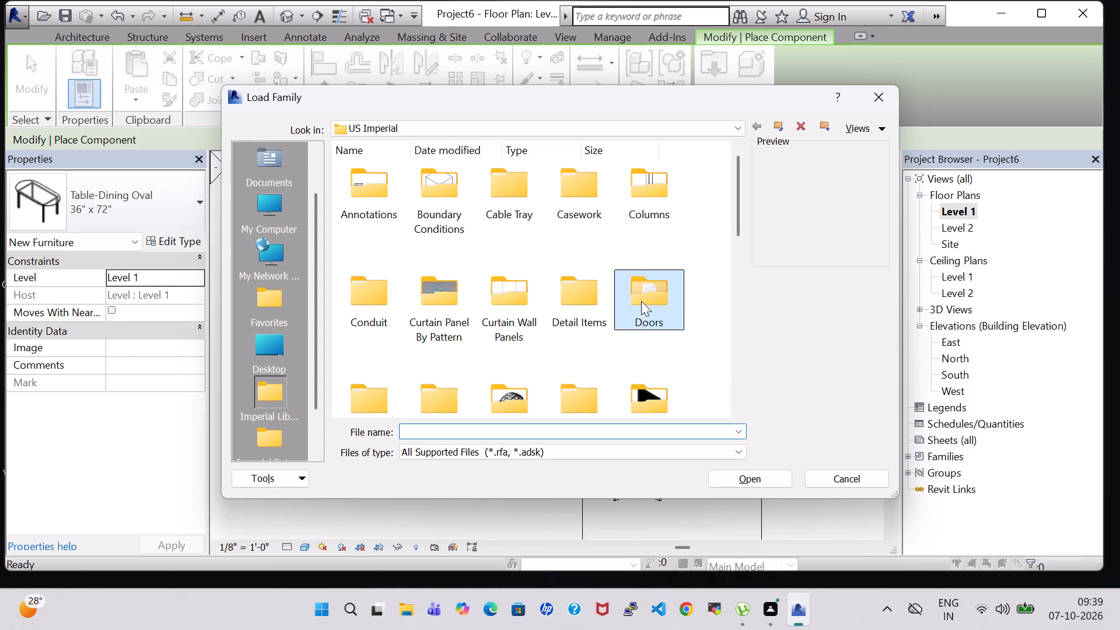
pyautogui.press('p')
pyautogui.doubleClick(505, 204)
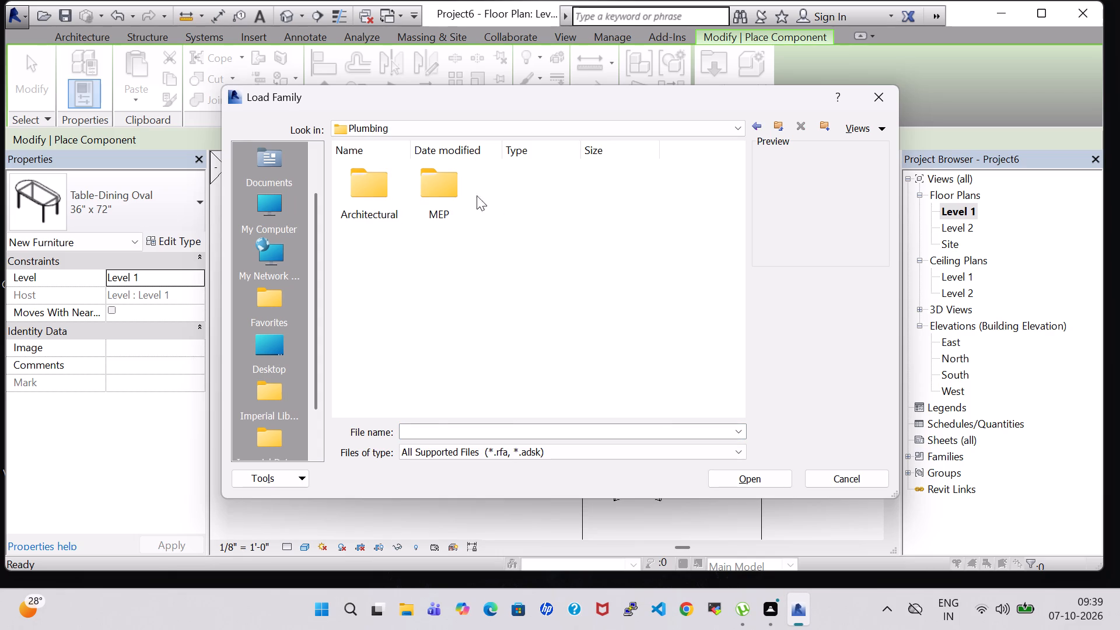
pyautogui.doubleClick(358, 200)
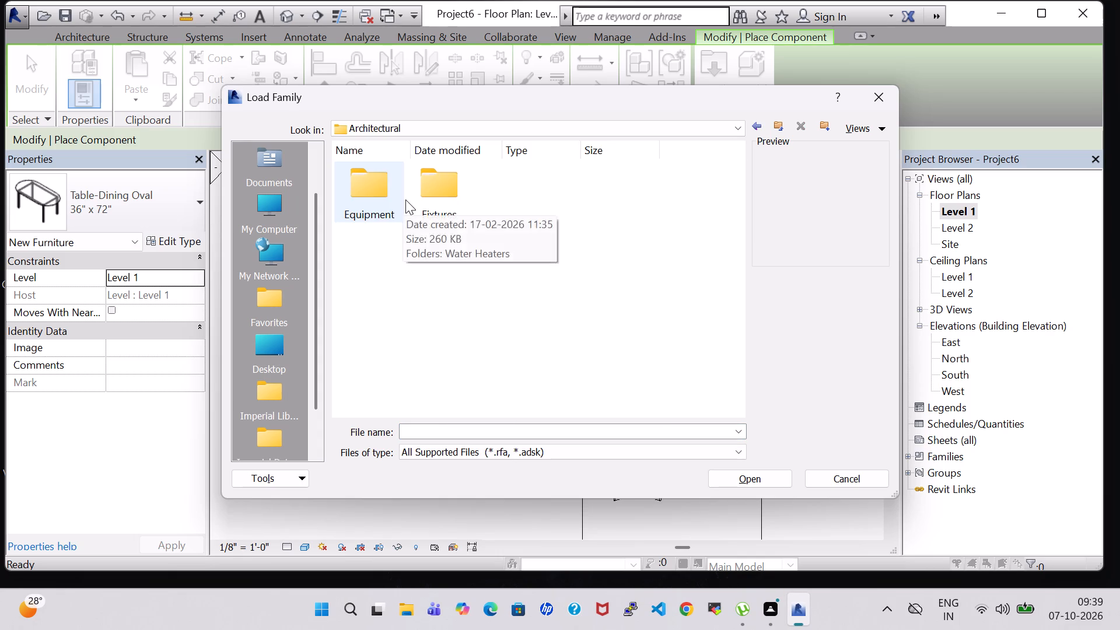
pyautogui.doubleClick(405, 199)
pyautogui.doubleClick(370, 198)
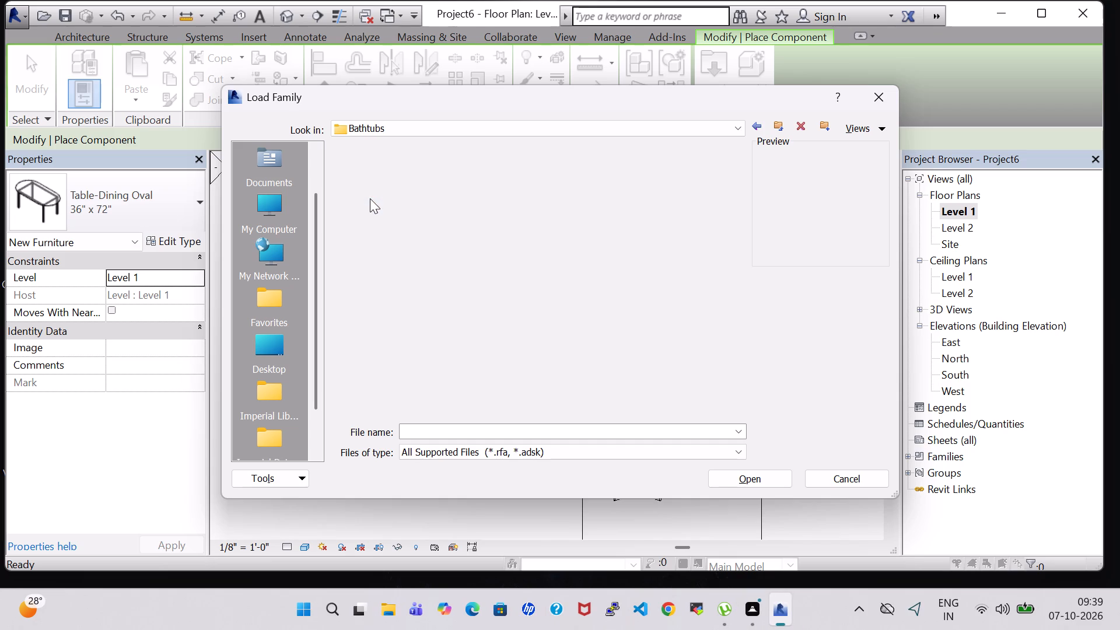
pyautogui.click(370, 198)
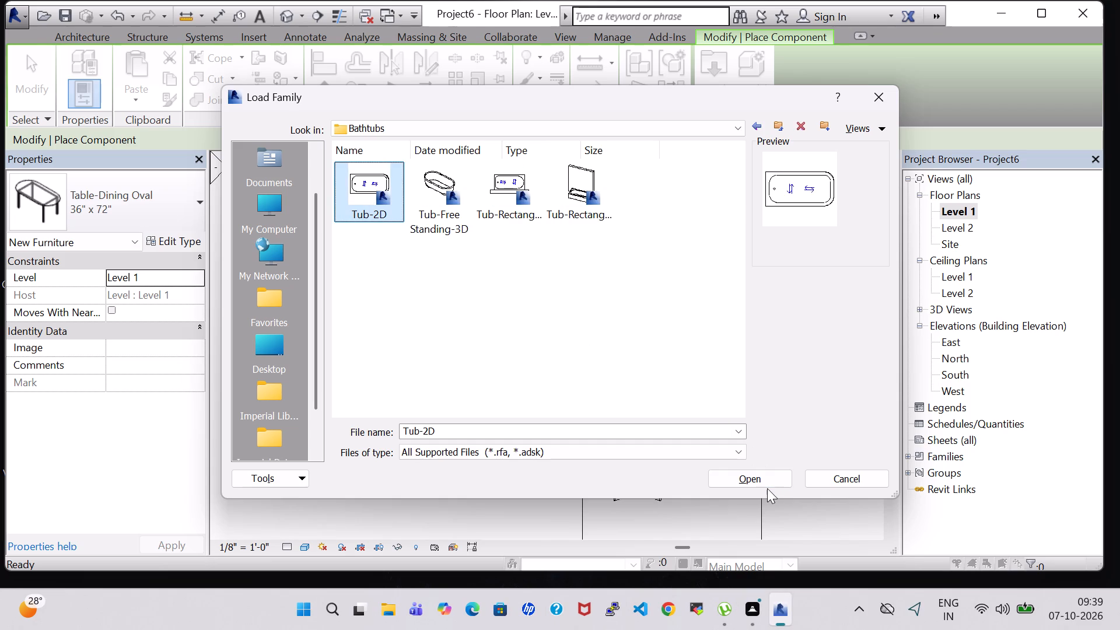
pyautogui.click(440, 189)
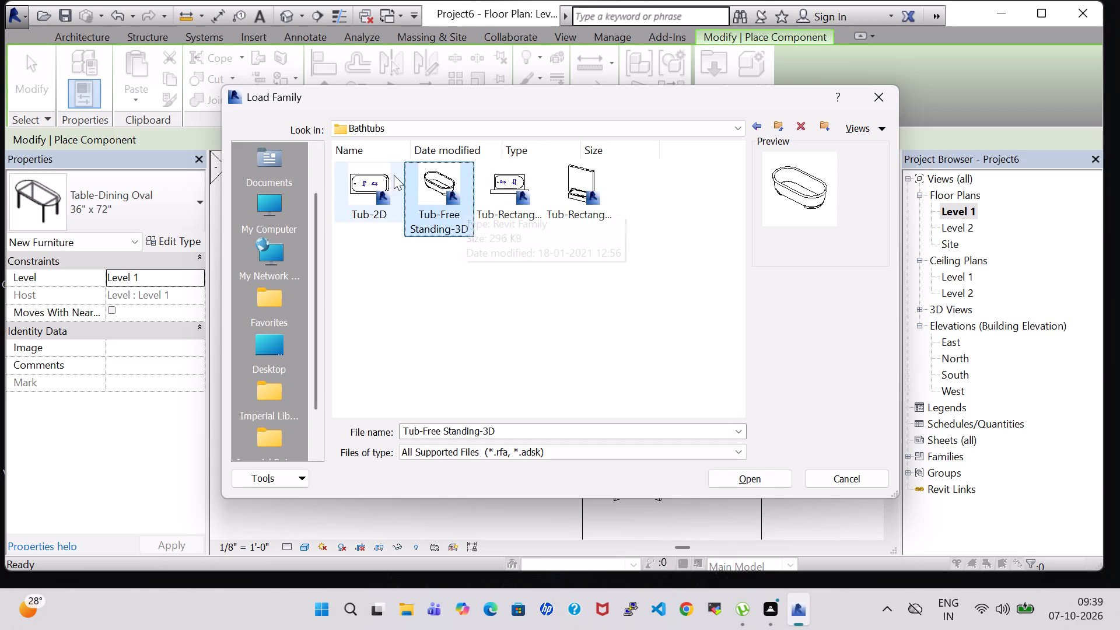
pyautogui.click(360, 189)
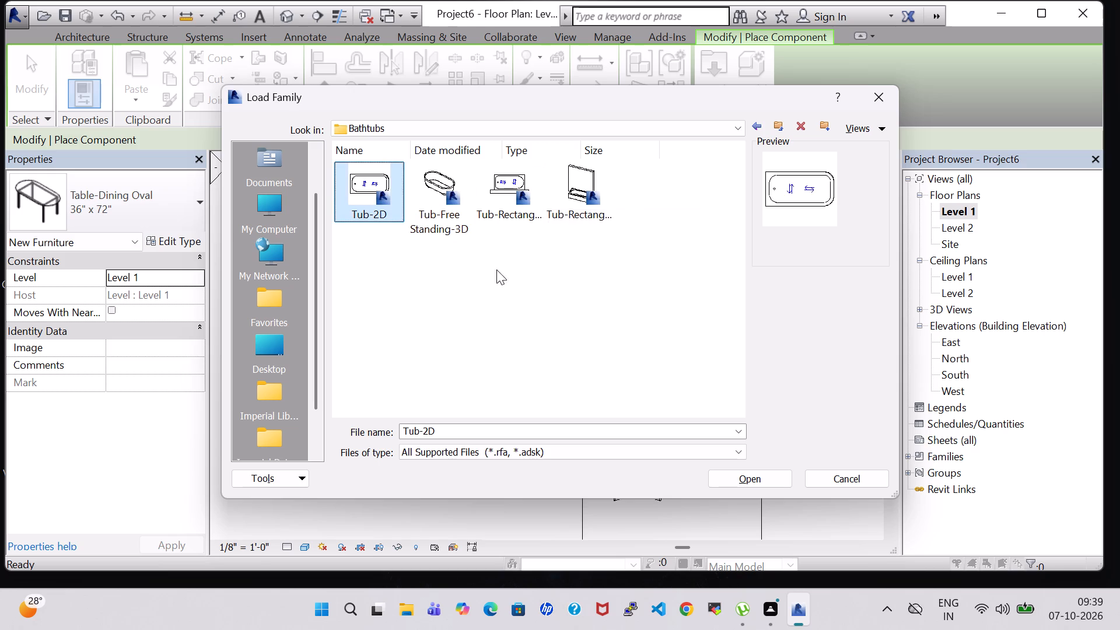
pyautogui.click(754, 480)
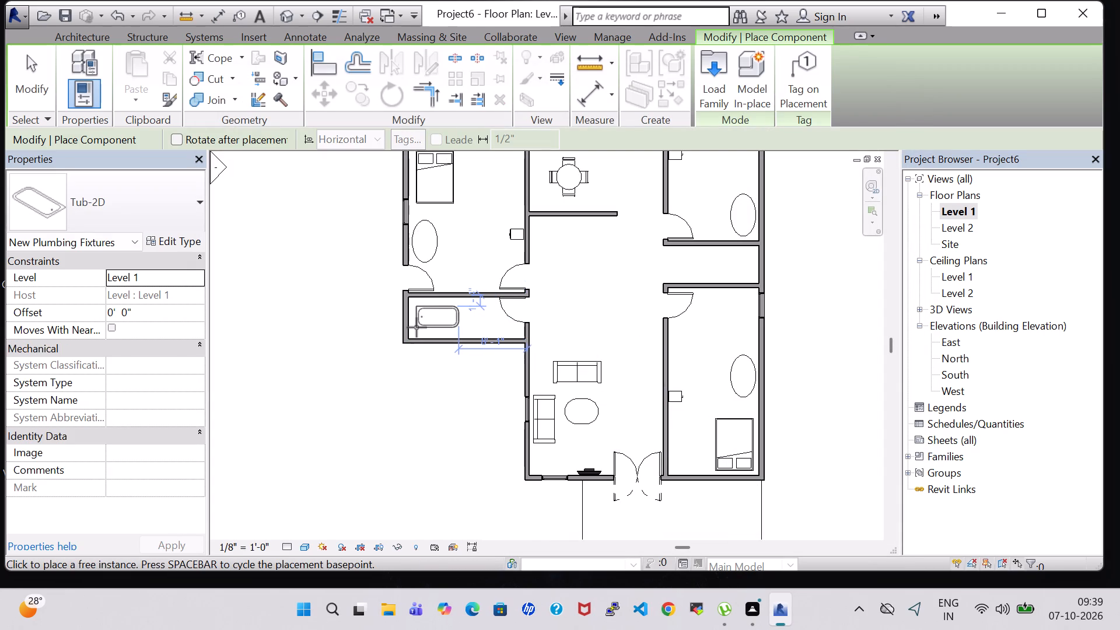
# Place the Tub-2D bathtub horizontally in the small left room, about 1'-2" below its upper wall and 8'-7" from its right wall.
pyautogui.scroll(3, 415, 327)
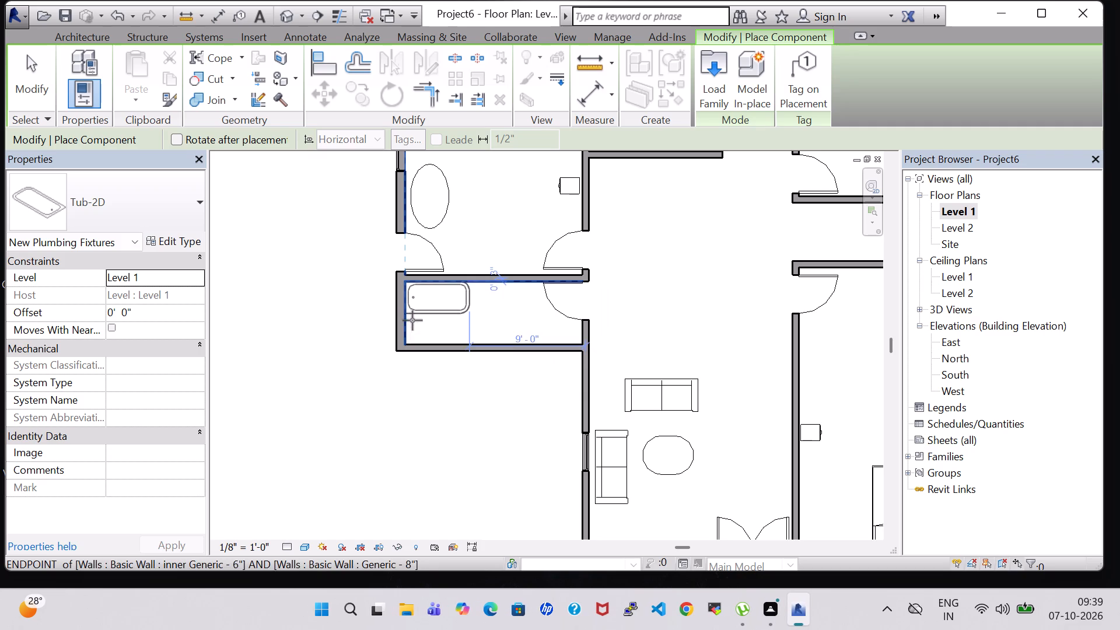
pyautogui.scroll(4, 414, 324)
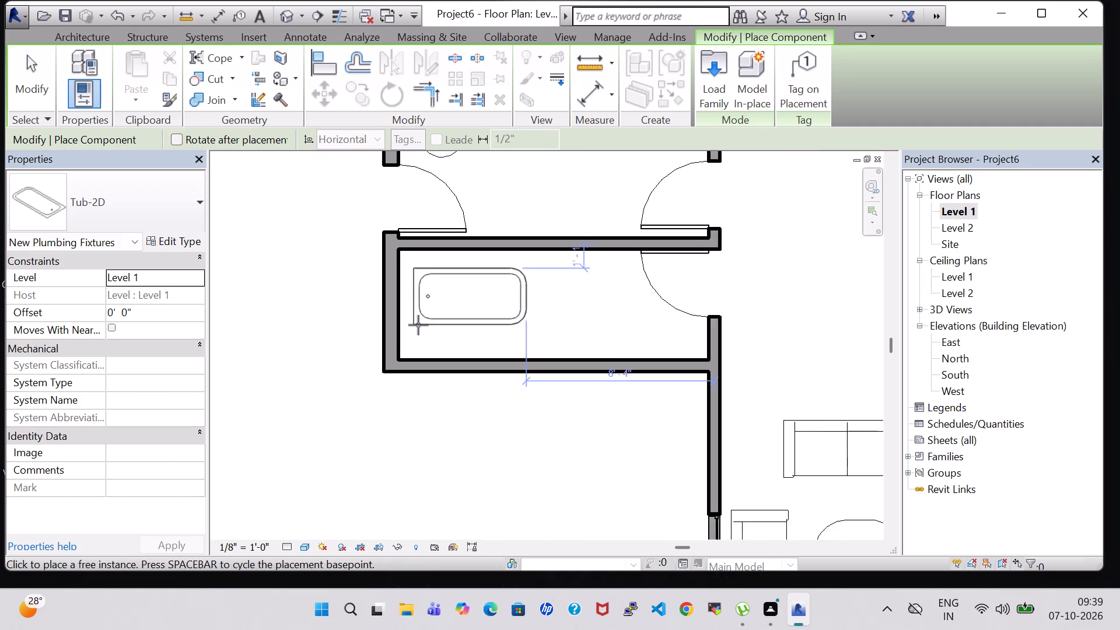
pyautogui.scroll(3, 418, 325)
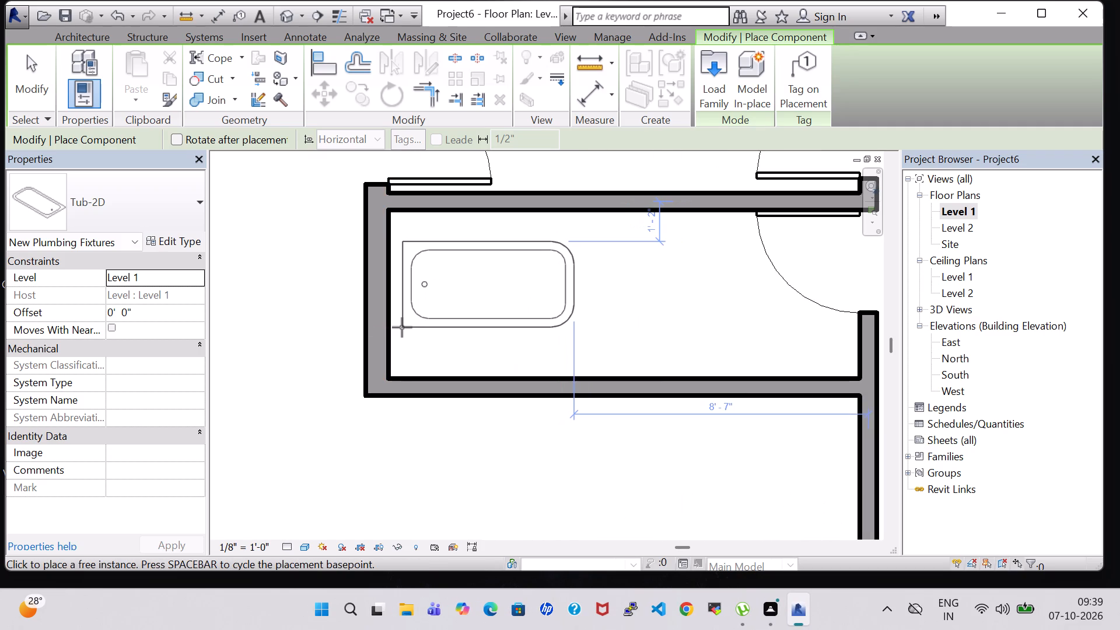
pyautogui.click(402, 327)
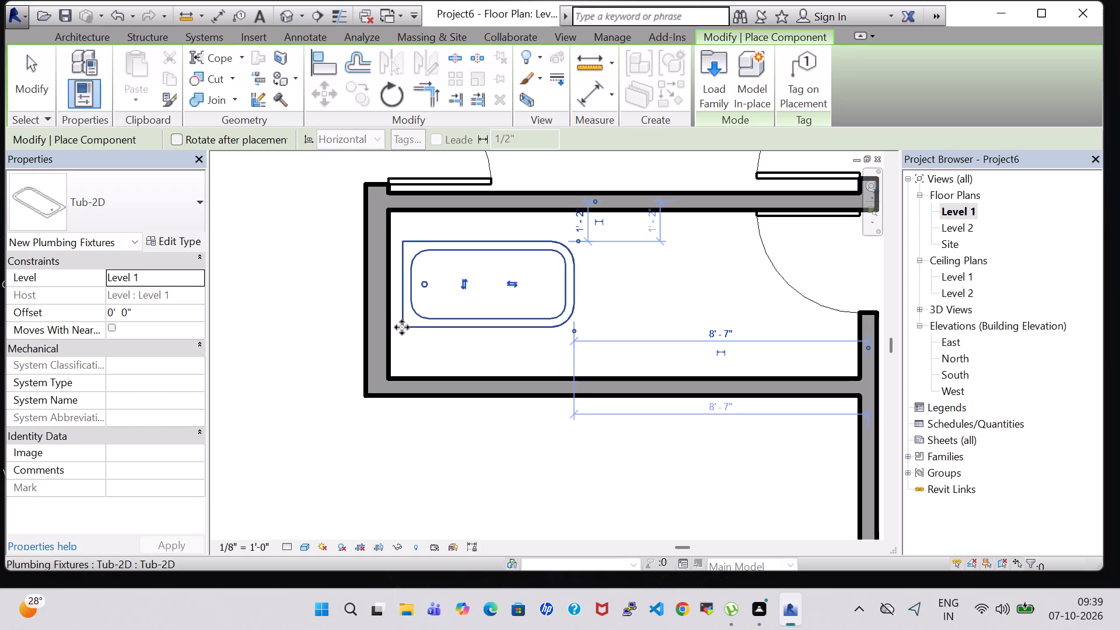
pyautogui.press('Escape')
pyautogui.press('Escape')
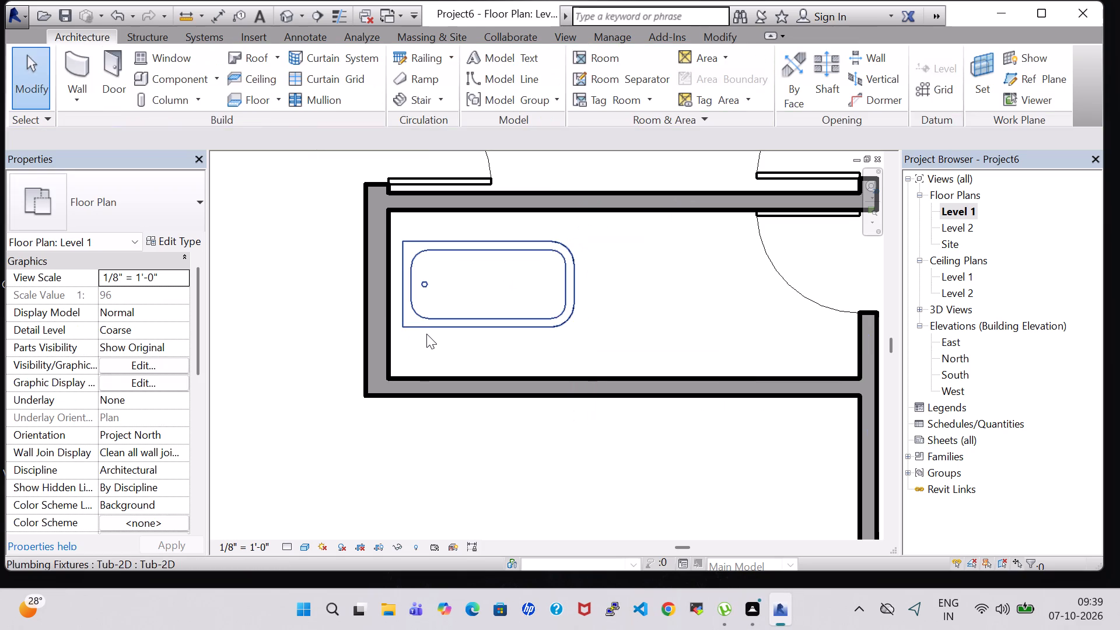
# Nudge the bathtub down and left to about 1'-3" from the upper wall and 8'-9" from the right wall, and deselect it.
pyautogui.click(426, 334)
pyautogui.press('Down')
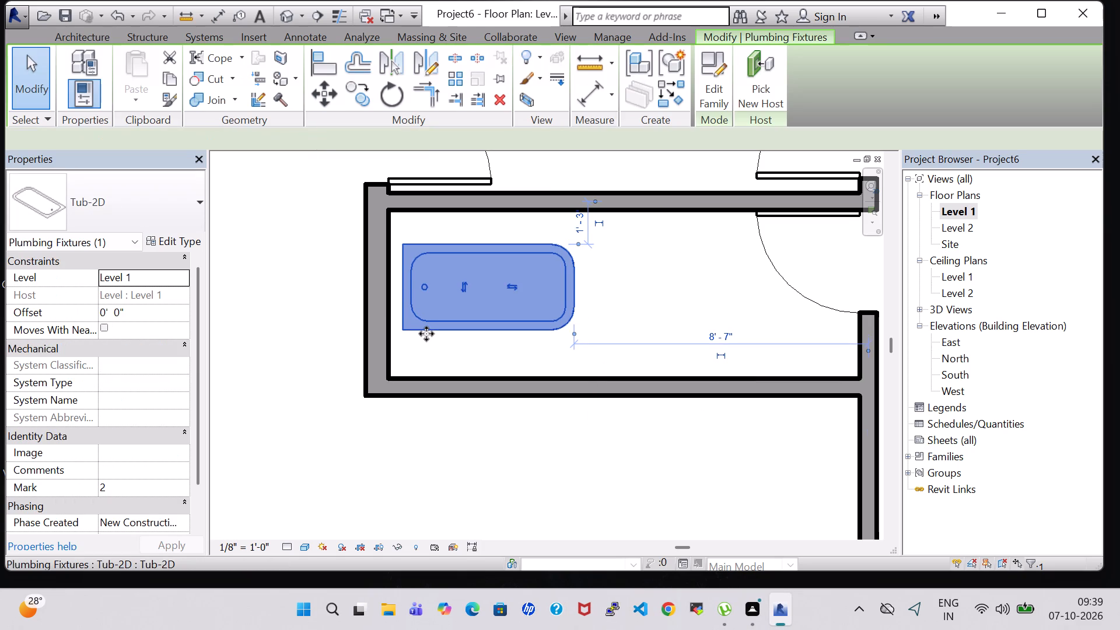
pyautogui.press('Left')
pyautogui.press('Left')
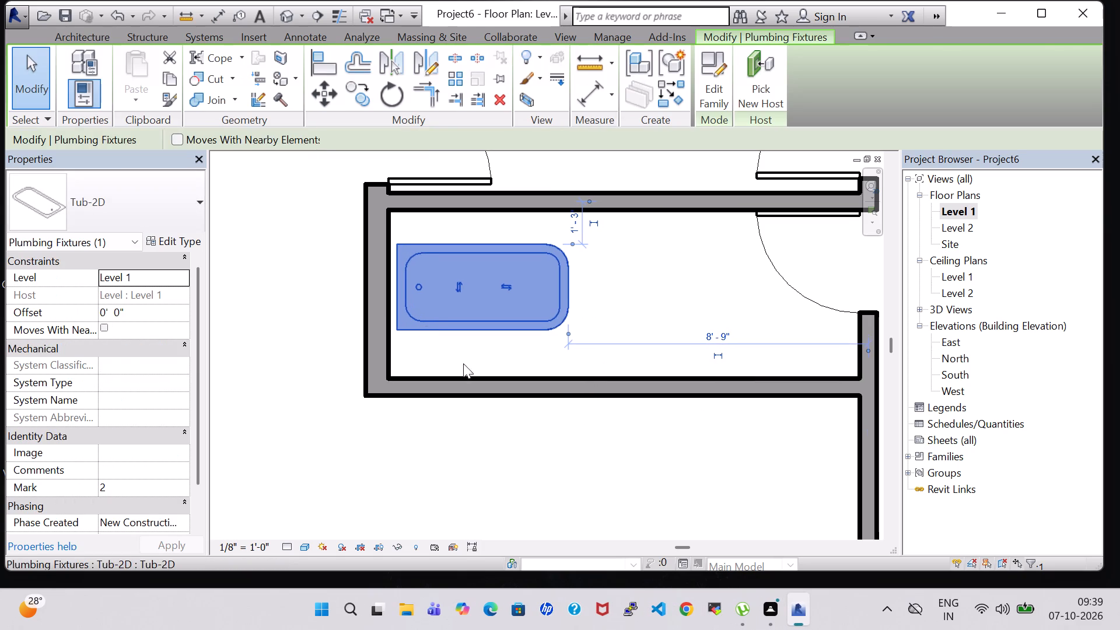
pyautogui.click(502, 472)
# Load the Toilet-Domestic-3D family from the library's Plumbing, Architectural, Fixtures, Water Closets folder for placement.
pyautogui.click(176, 85)
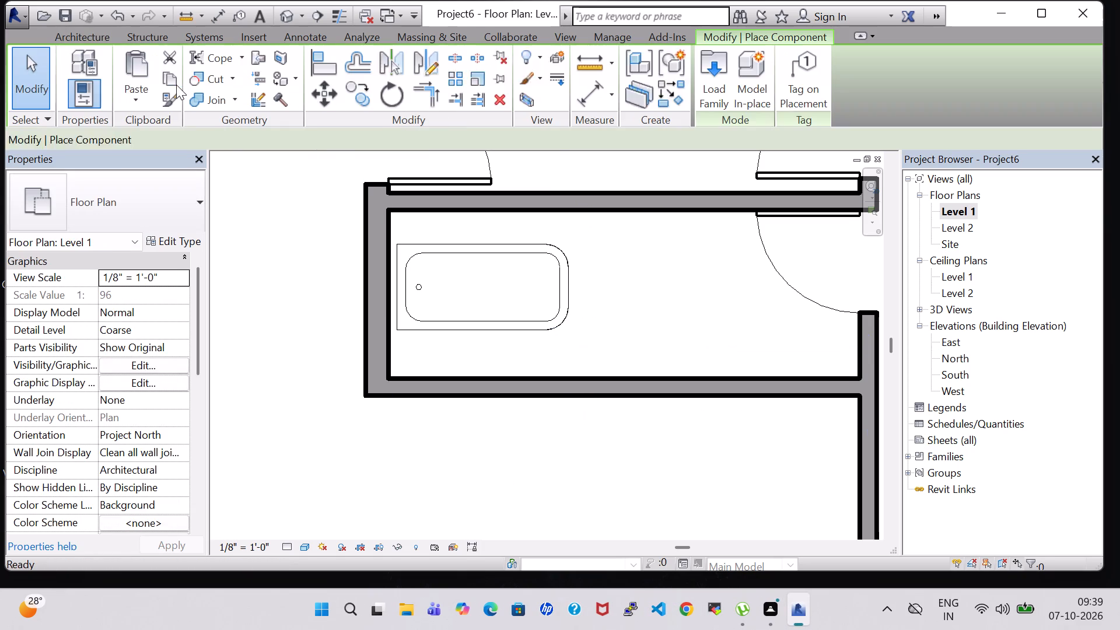
pyautogui.click(703, 90)
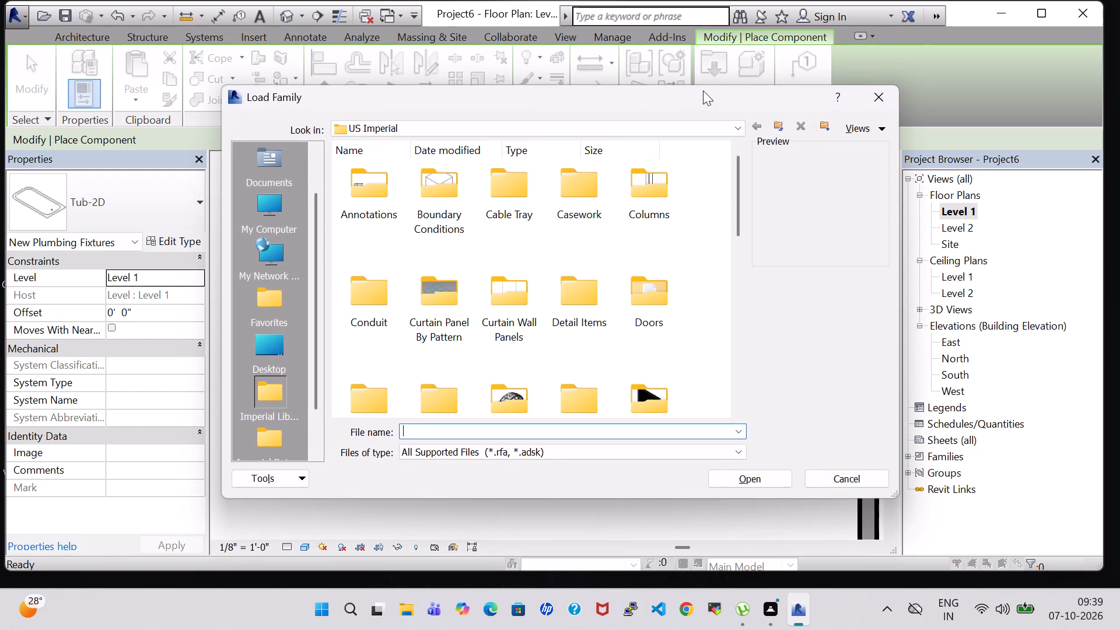
pyautogui.click(657, 389)
pyautogui.press('p')
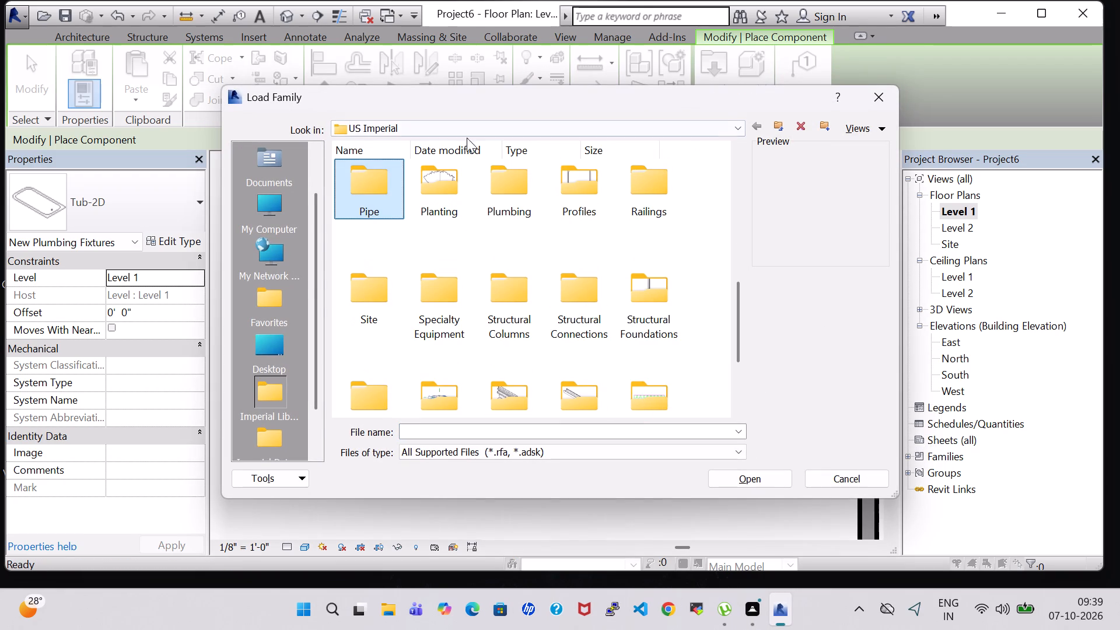
pyautogui.doubleClick(506, 178)
pyautogui.doubleClick(366, 177)
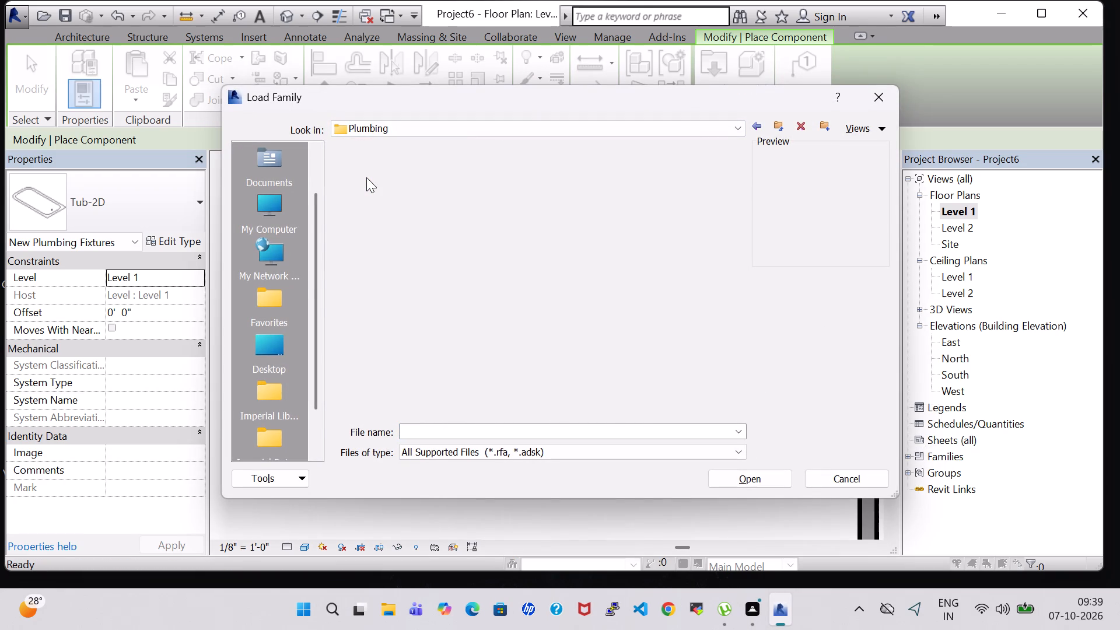
pyautogui.doubleClick(400, 191)
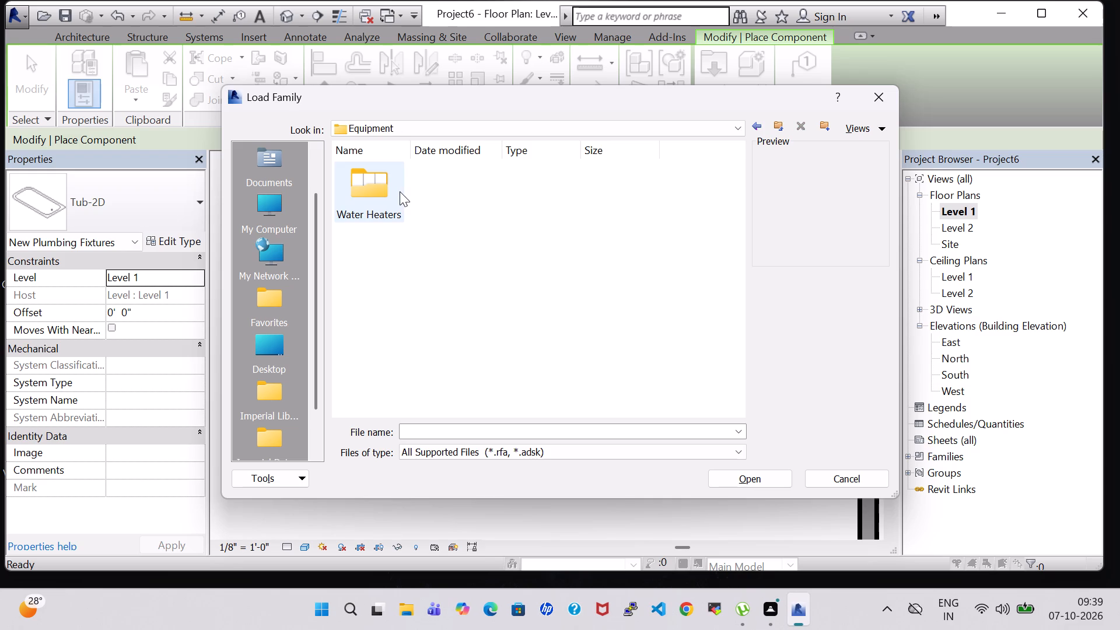
pyautogui.click(759, 131)
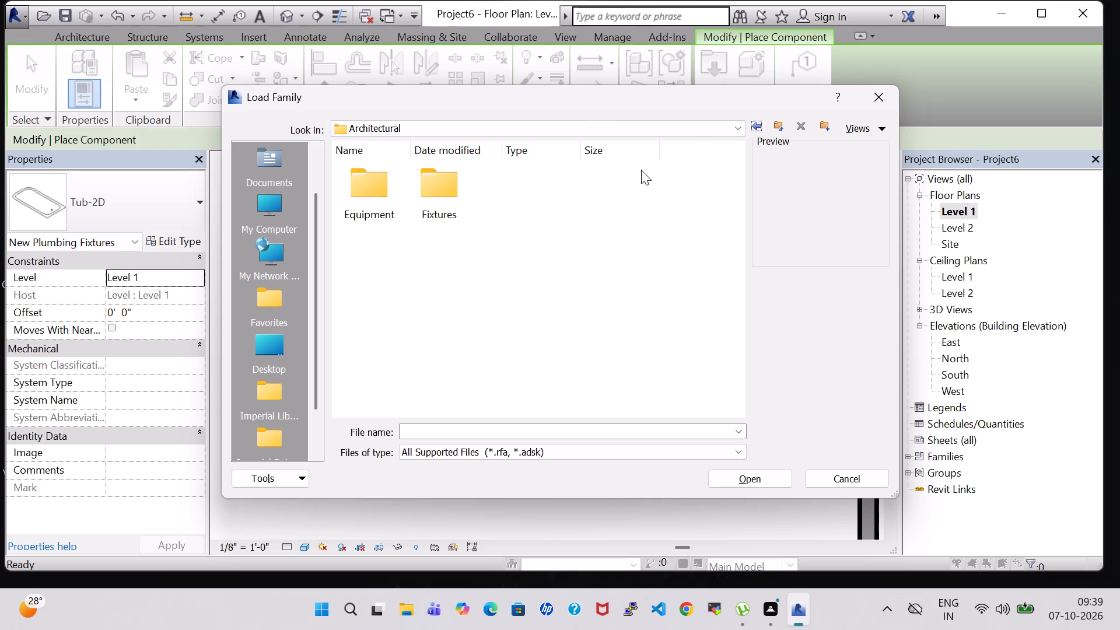
pyautogui.doubleClick(419, 187)
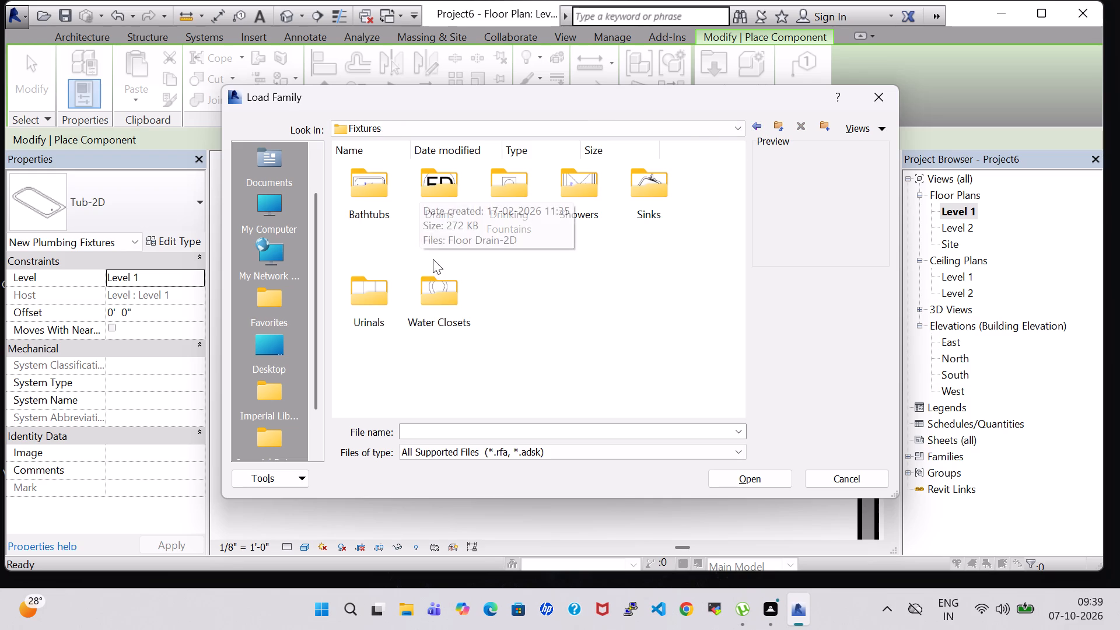
pyautogui.doubleClick(442, 306)
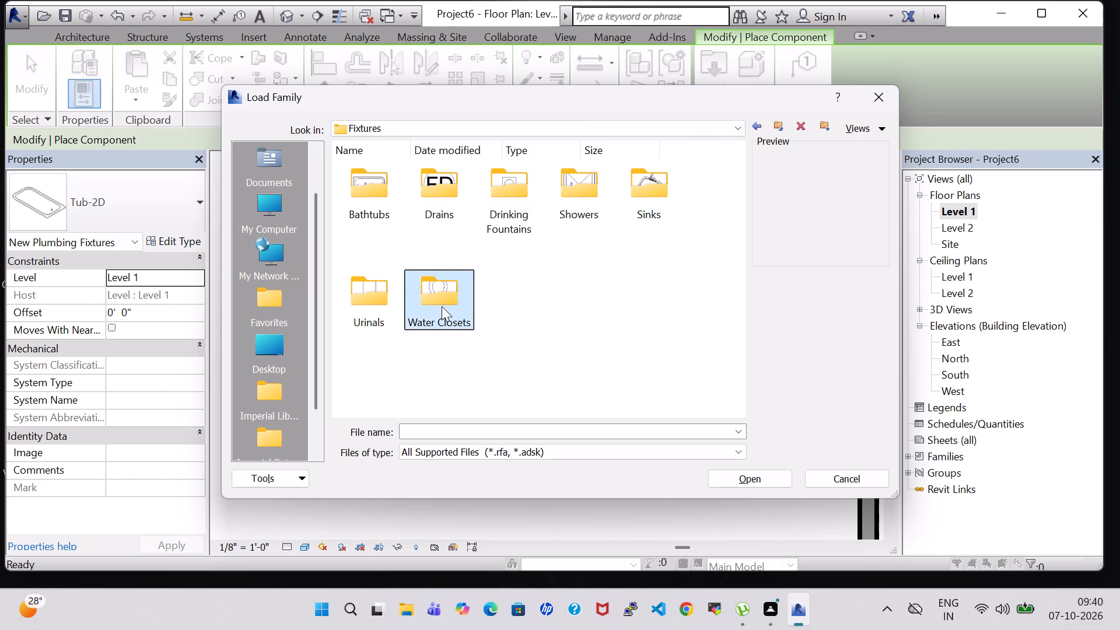
pyautogui.click(370, 176)
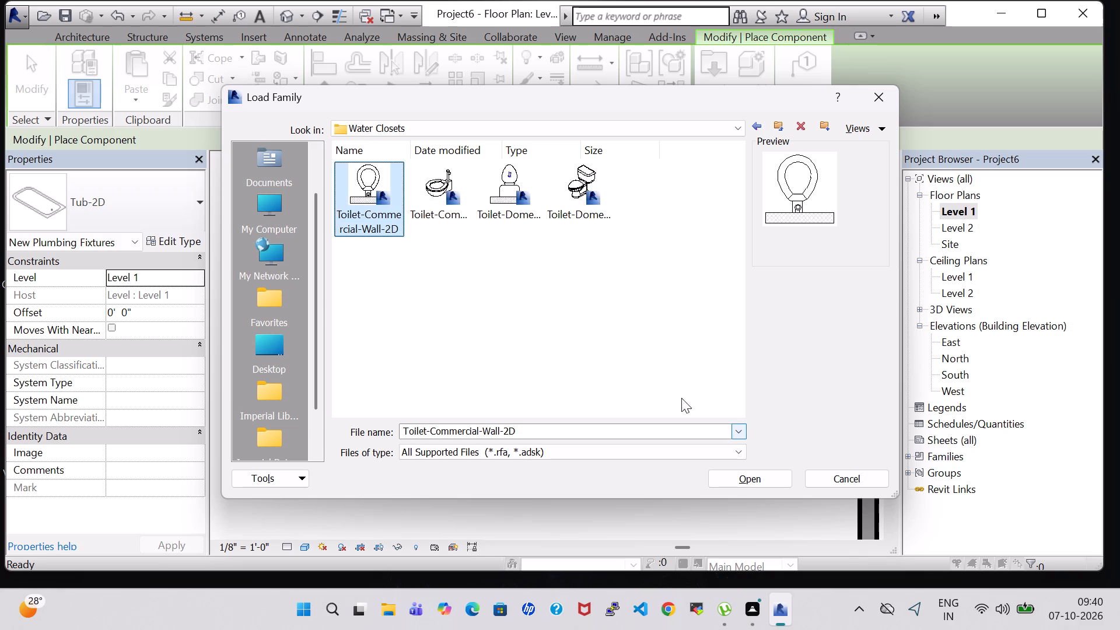
pyautogui.click(451, 176)
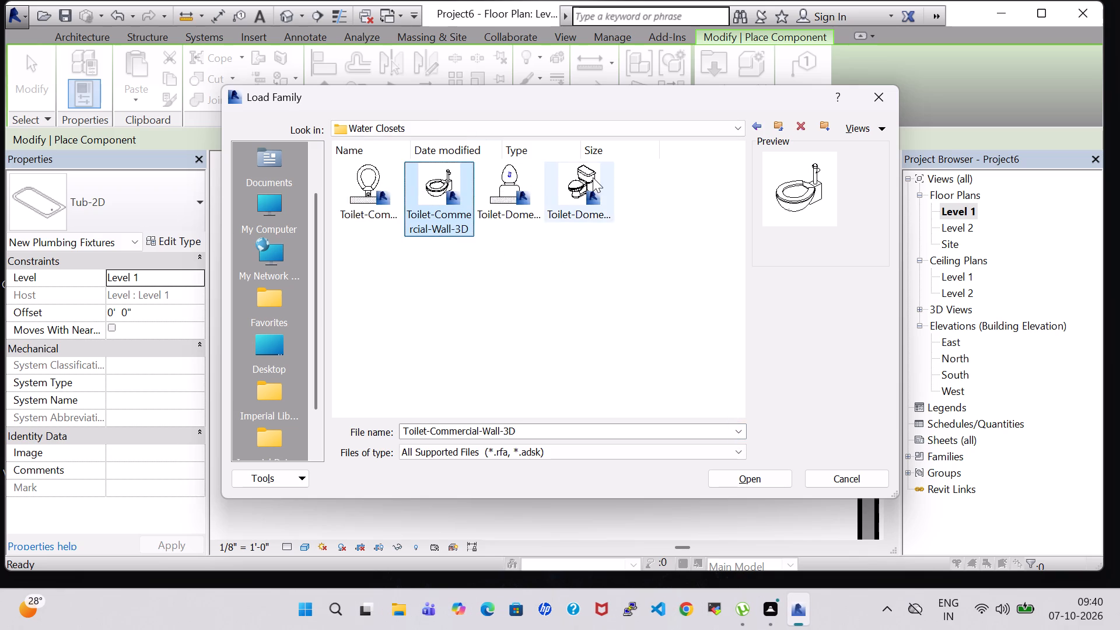
pyautogui.click(593, 177)
pyautogui.click(754, 474)
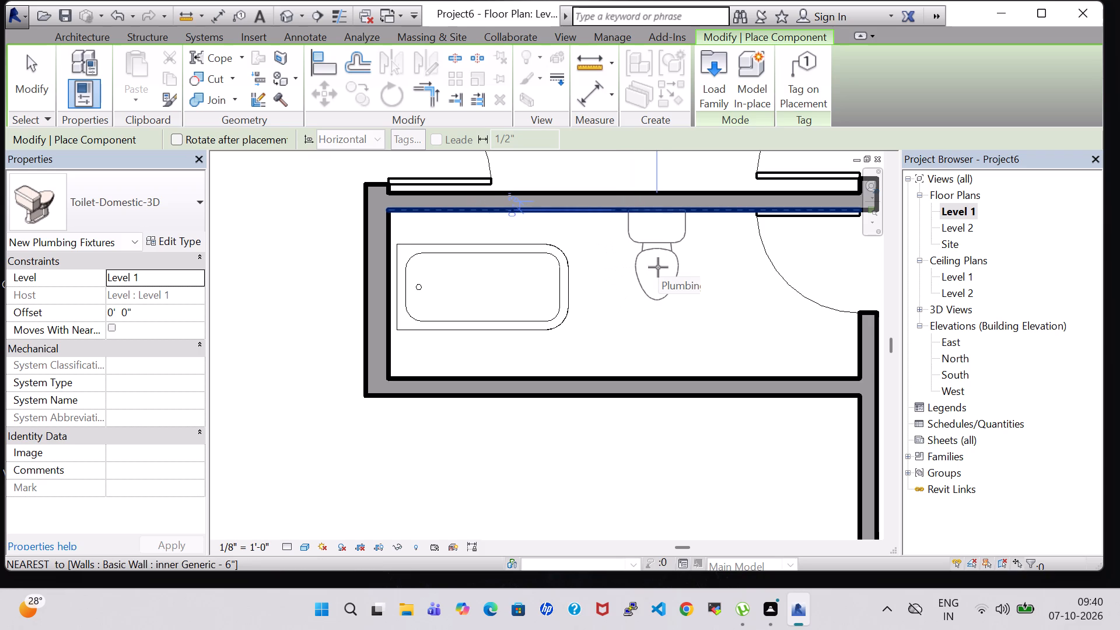
# Place the Toilet-Domestic-3D against the bathroom's upper wall between the bathtub and the door, about 6'-2" from the right wall.
pyautogui.click(658, 267)
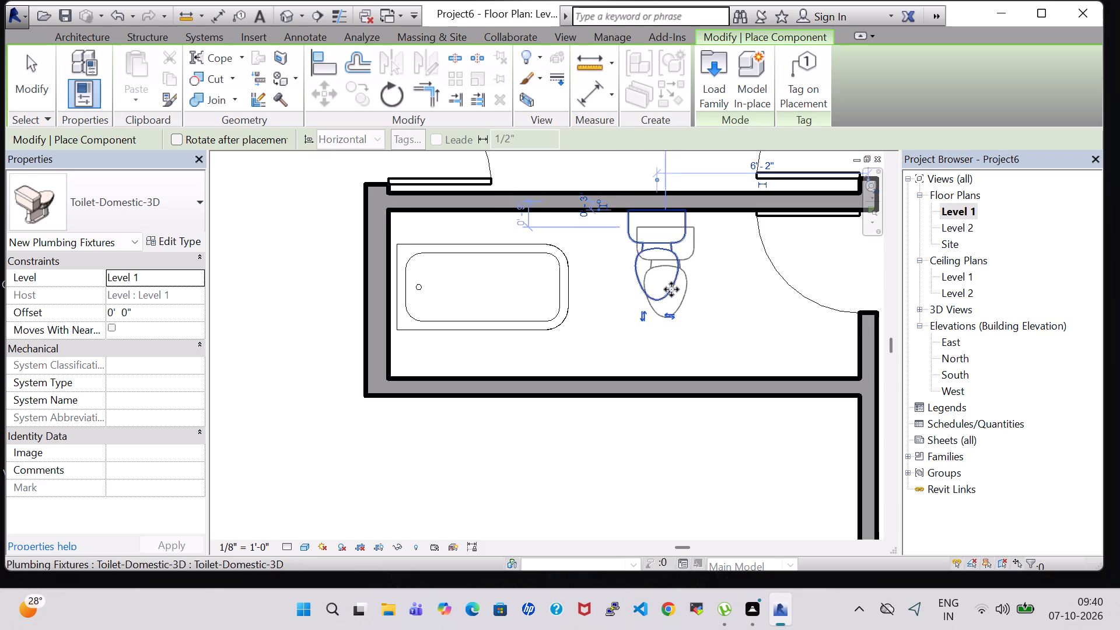
pyautogui.press('Escape')
pyautogui.press('Escape')
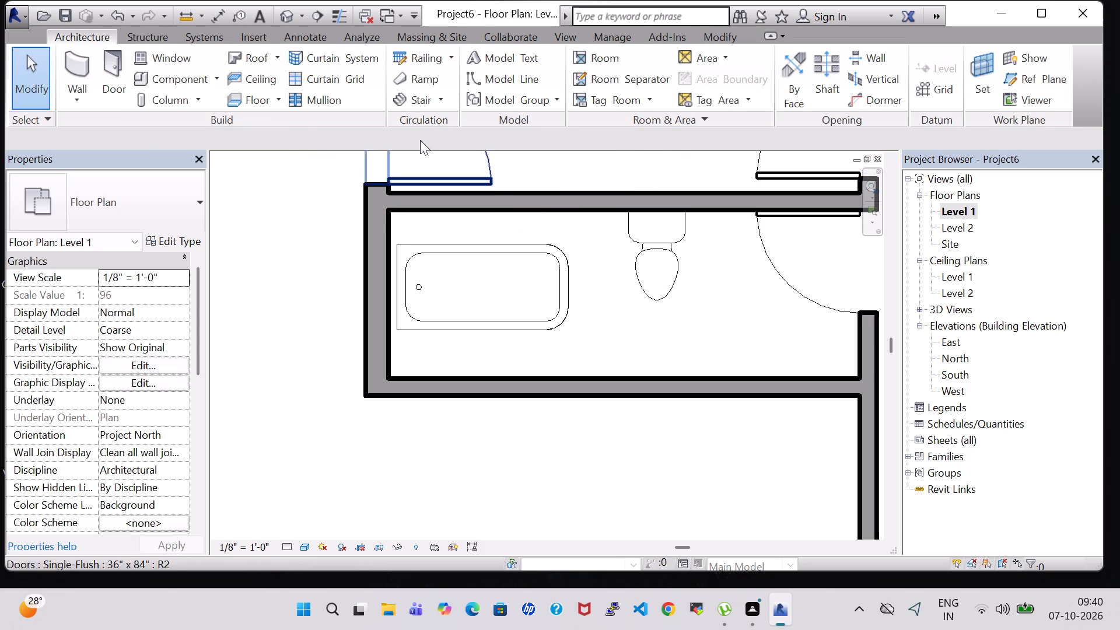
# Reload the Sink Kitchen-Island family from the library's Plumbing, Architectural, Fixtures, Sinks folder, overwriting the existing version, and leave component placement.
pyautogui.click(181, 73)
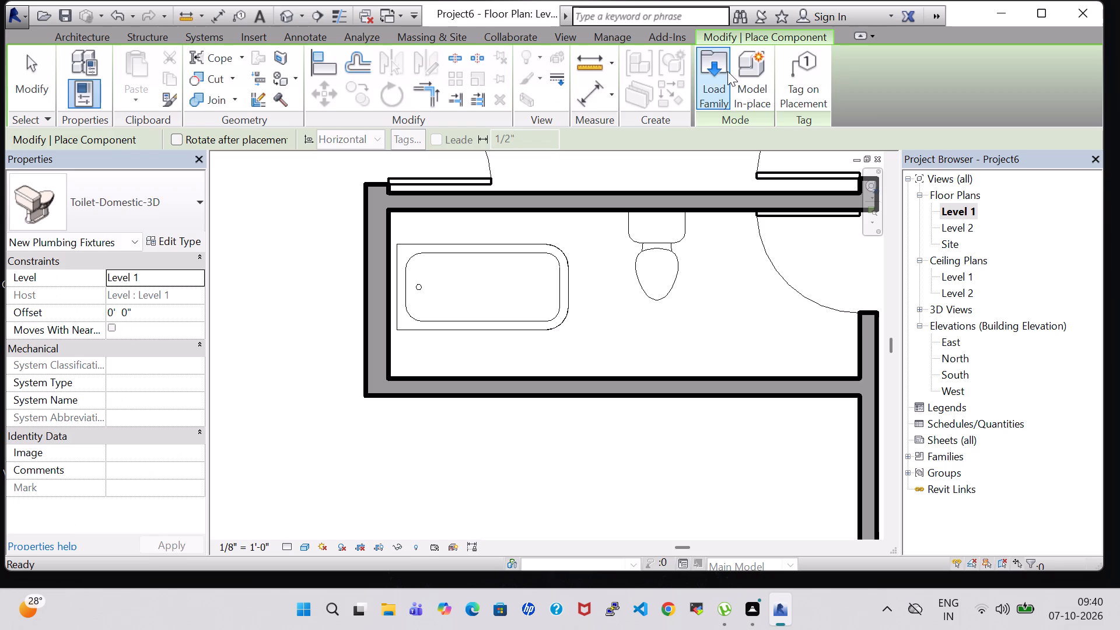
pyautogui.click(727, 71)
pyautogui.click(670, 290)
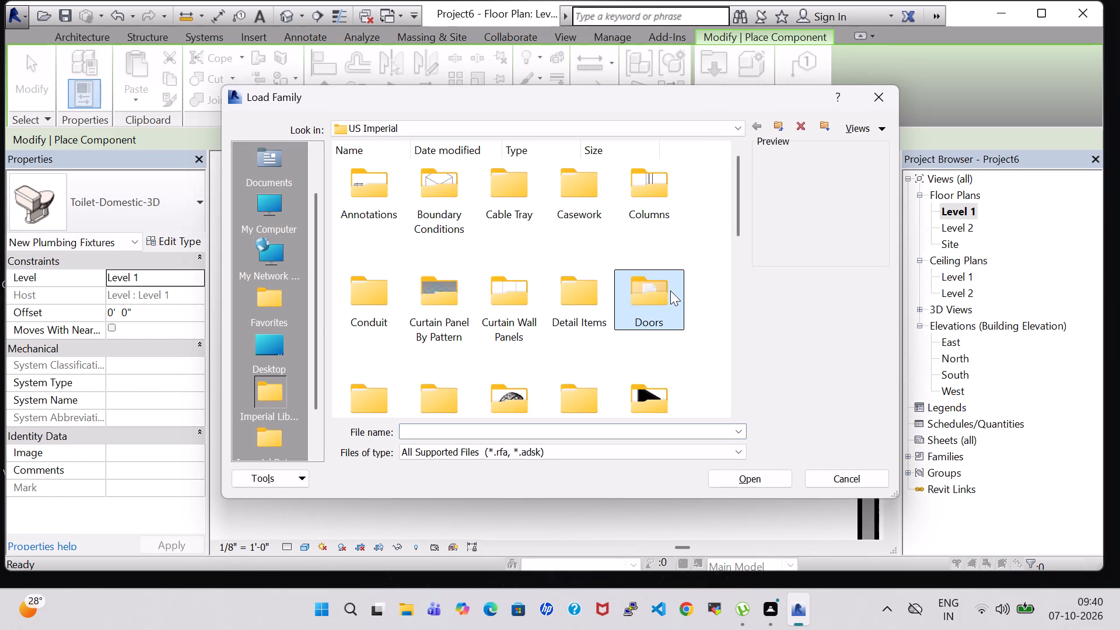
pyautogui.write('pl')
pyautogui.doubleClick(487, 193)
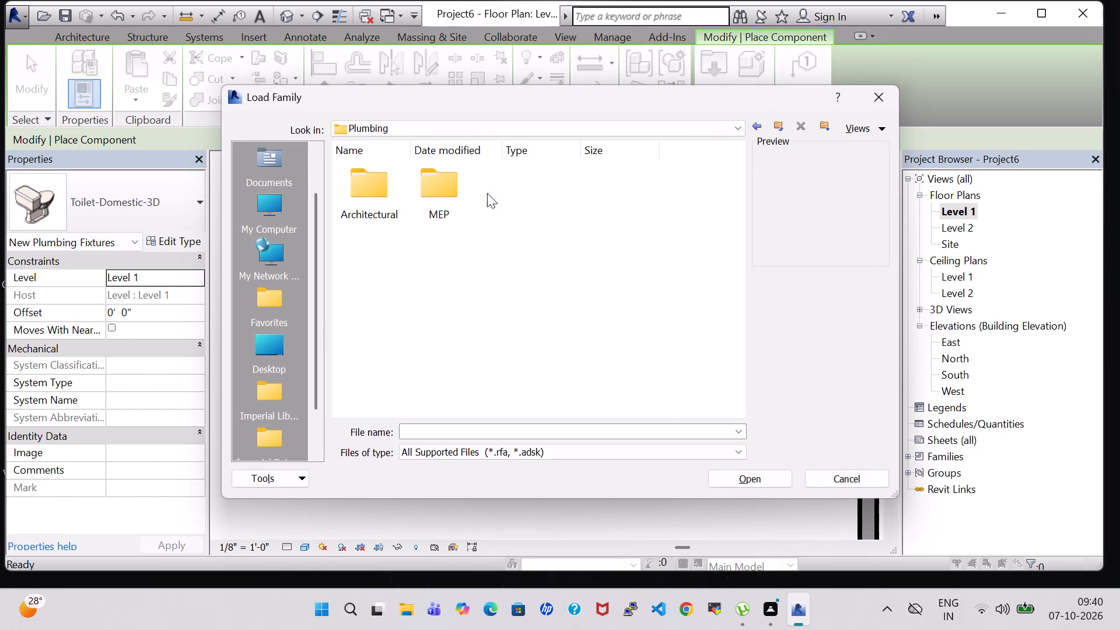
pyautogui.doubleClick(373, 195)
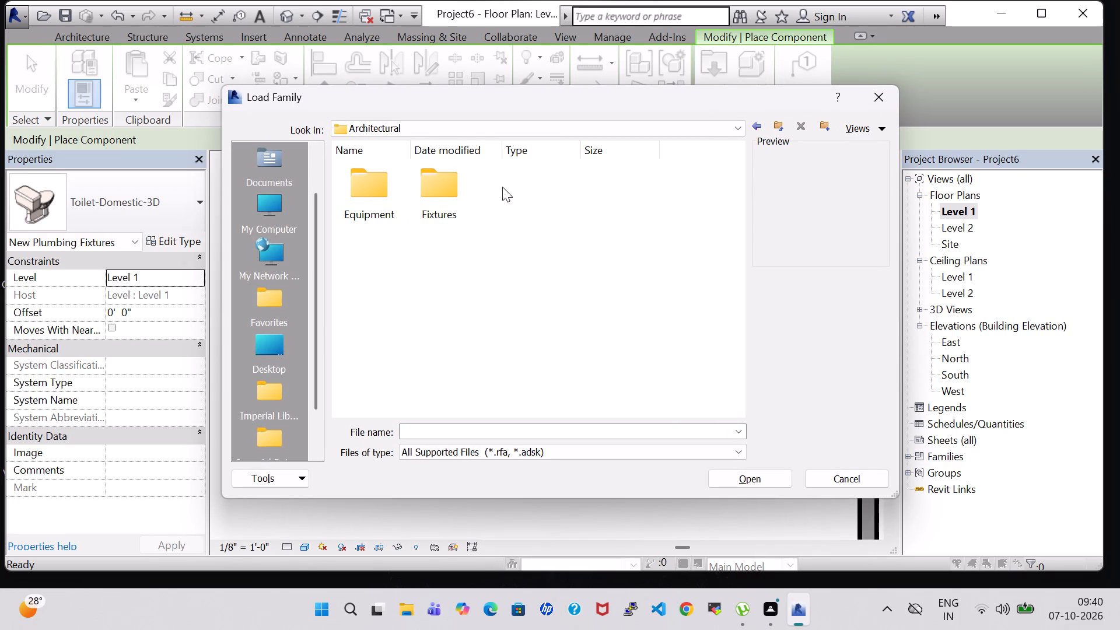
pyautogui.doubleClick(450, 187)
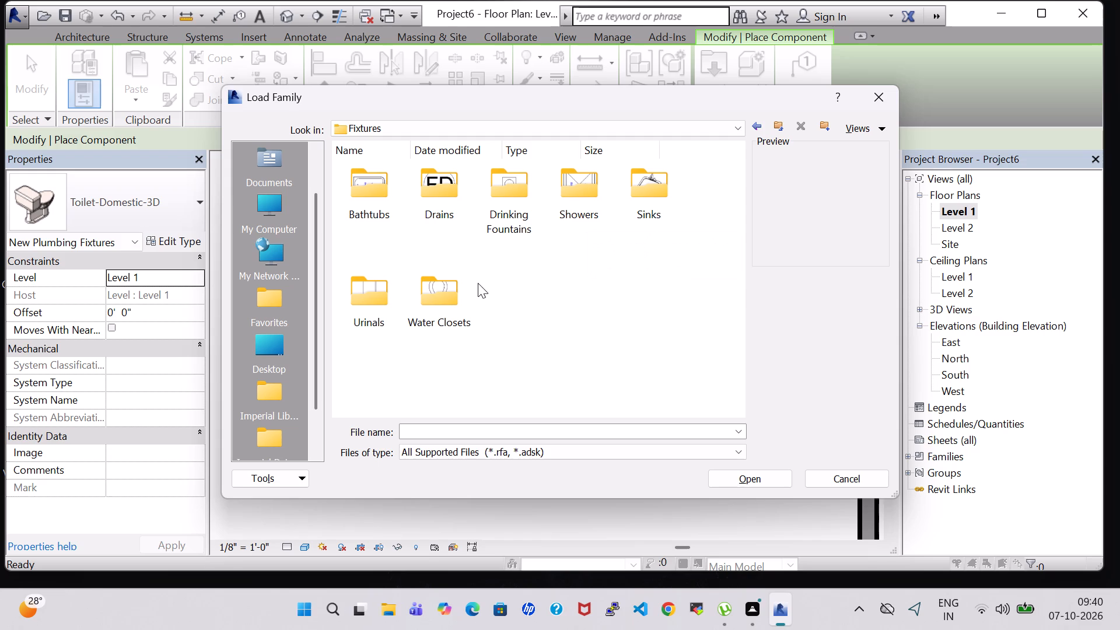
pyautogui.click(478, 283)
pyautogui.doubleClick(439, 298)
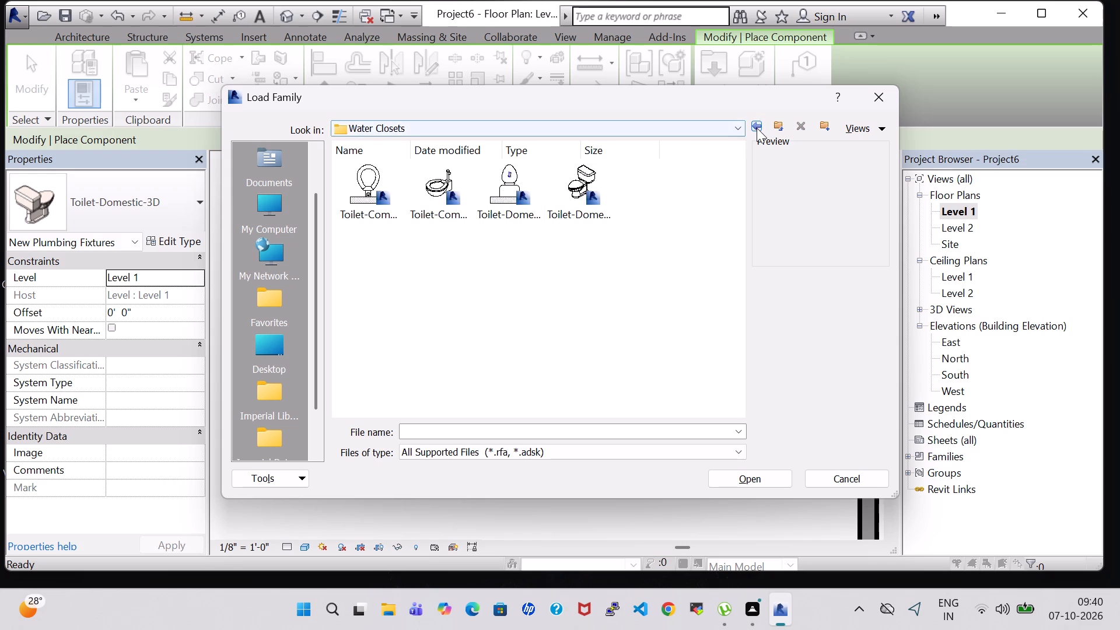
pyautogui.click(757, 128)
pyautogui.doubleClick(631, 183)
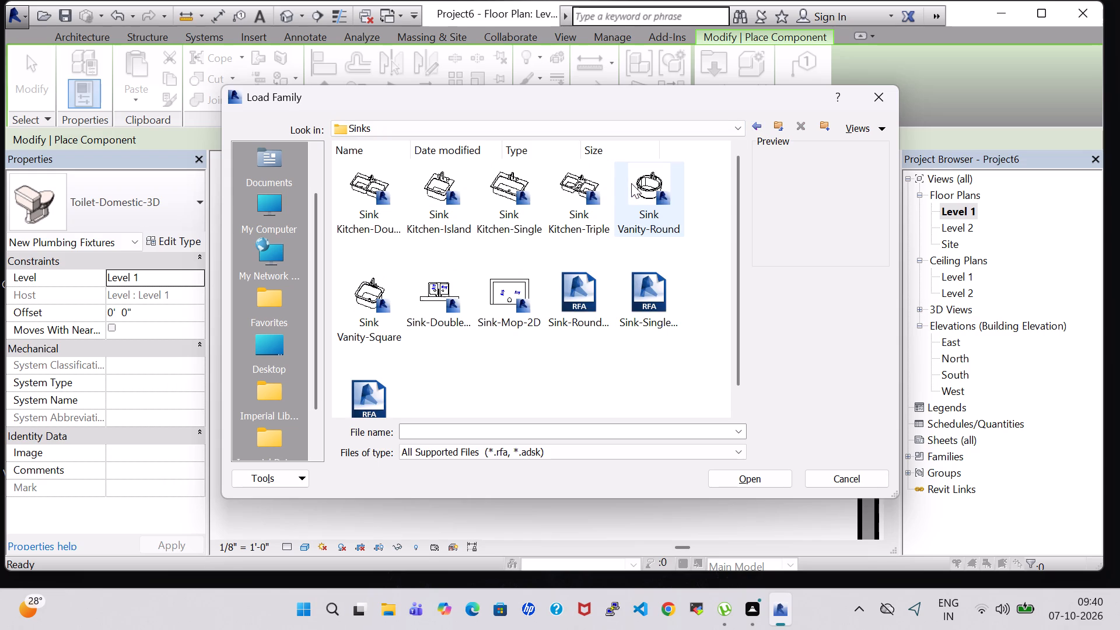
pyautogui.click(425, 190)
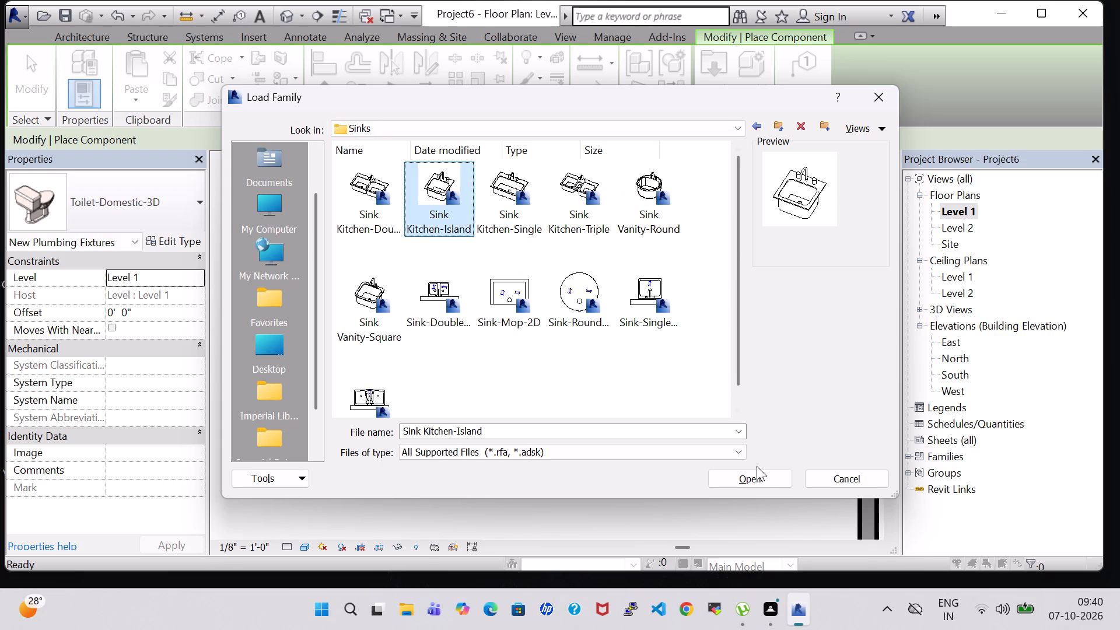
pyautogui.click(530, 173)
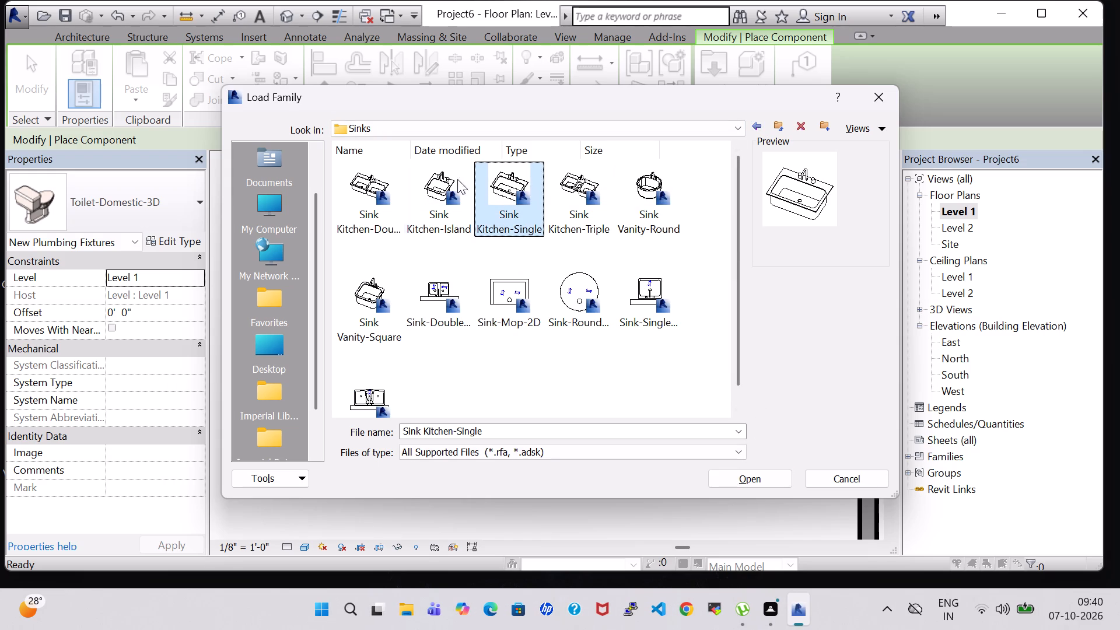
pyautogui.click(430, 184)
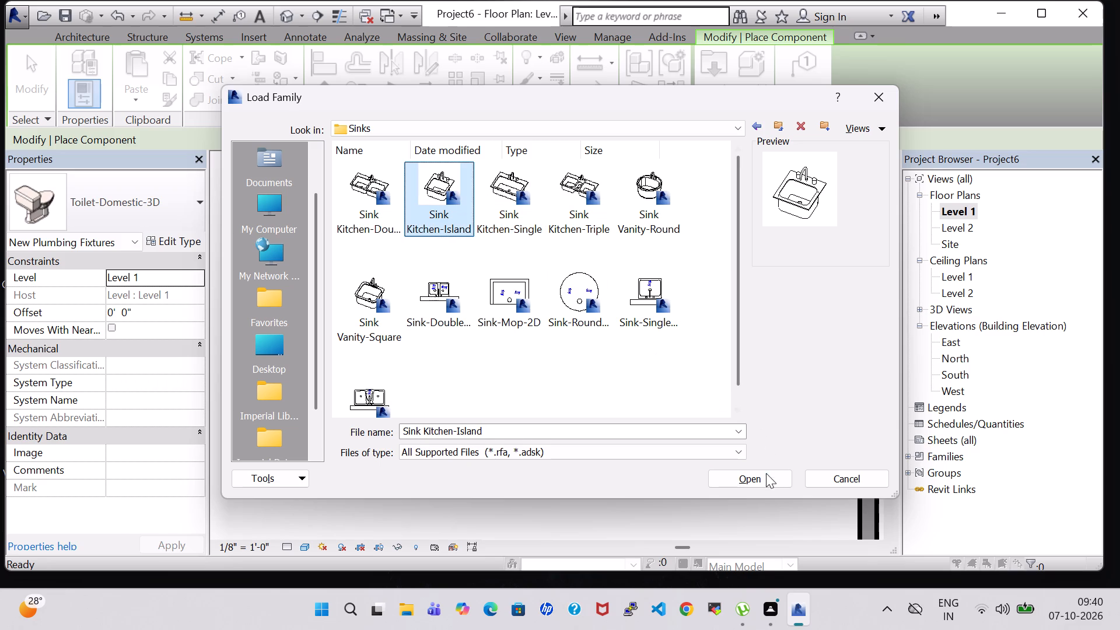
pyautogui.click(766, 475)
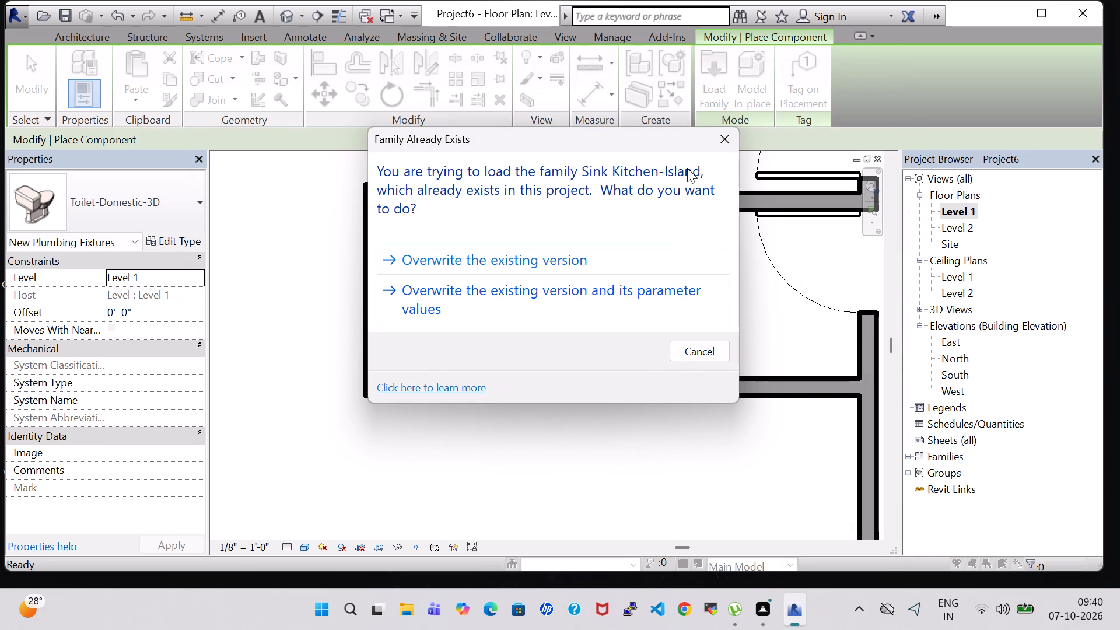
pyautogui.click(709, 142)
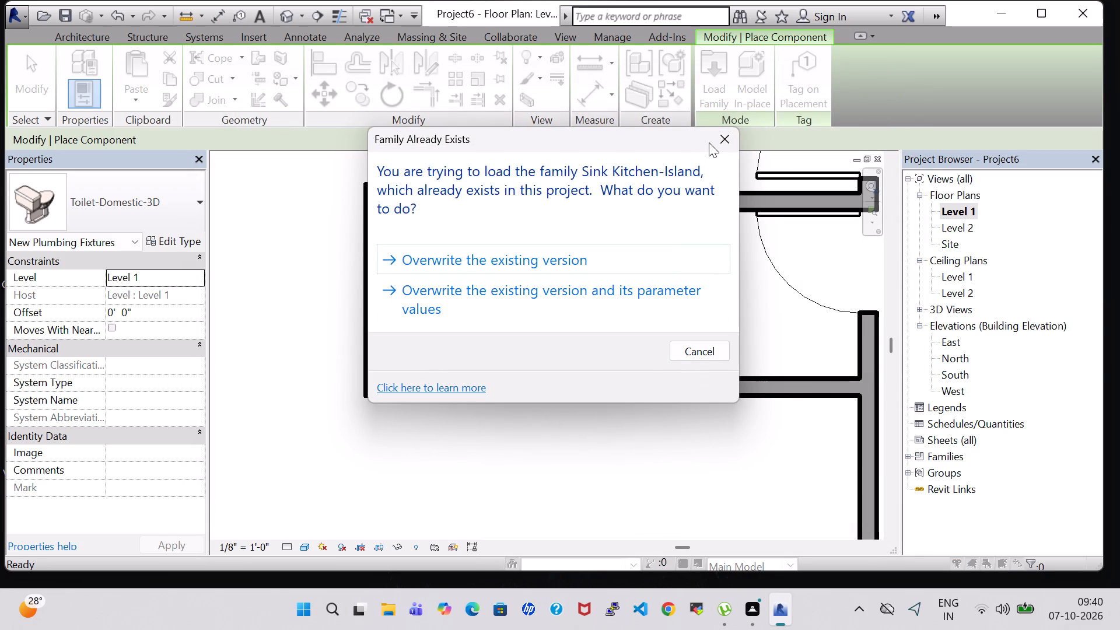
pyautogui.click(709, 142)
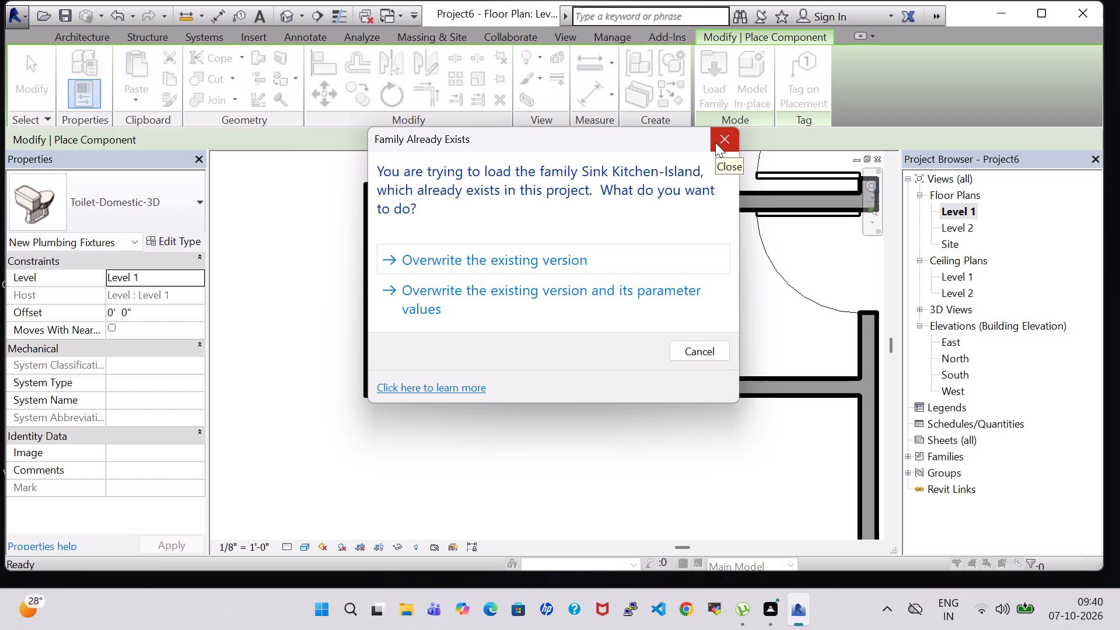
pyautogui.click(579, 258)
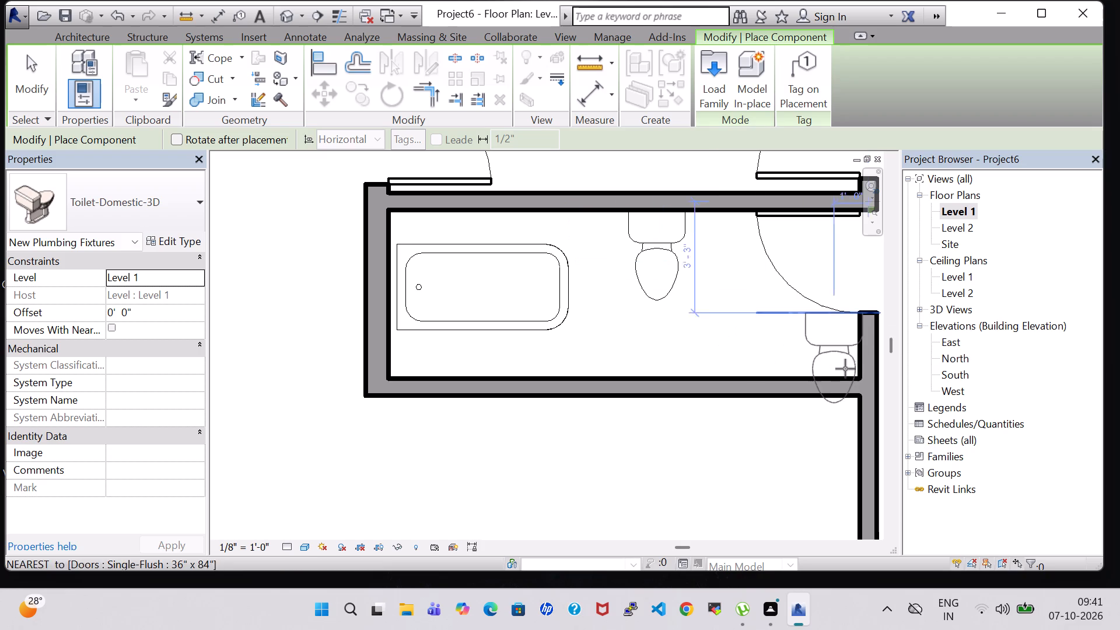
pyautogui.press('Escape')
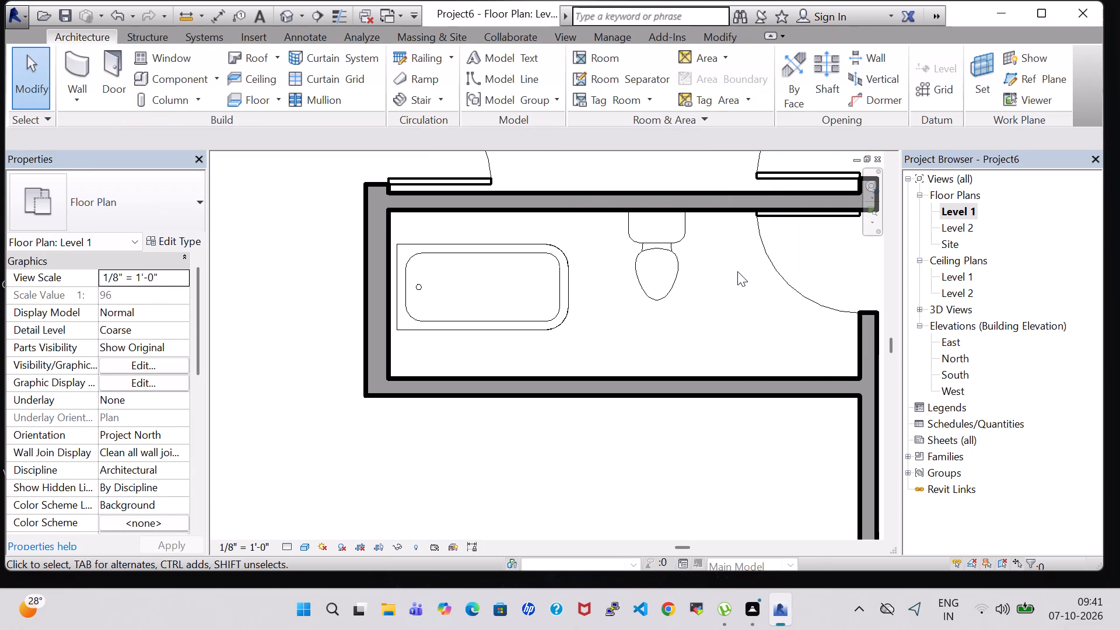
# Load the Sink Vanity-Square family from the library's Plumbing, Architectural, Fixtures, Sinks folder for placement.
pyautogui.click(162, 83)
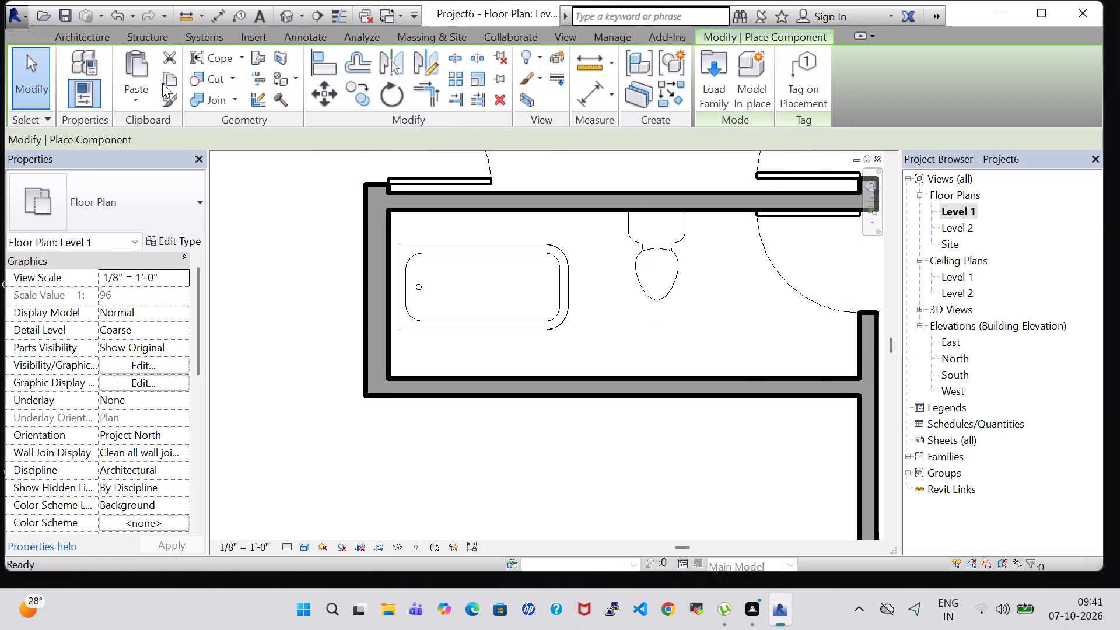
pyautogui.click(726, 83)
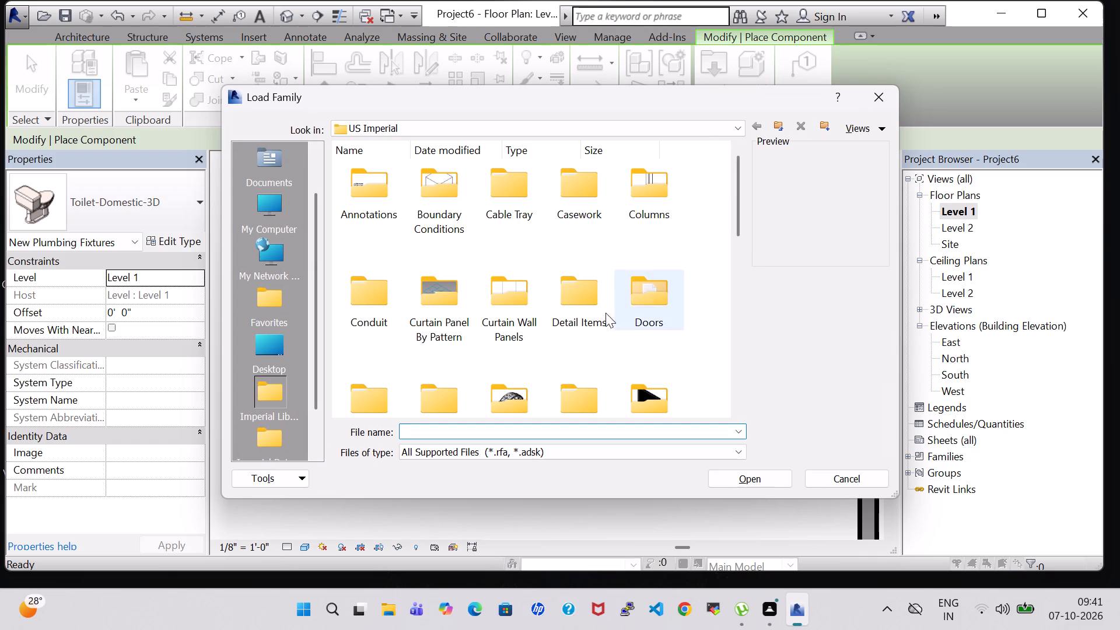
pyautogui.scroll(-1, 654, 336)
pyautogui.click(591, 345)
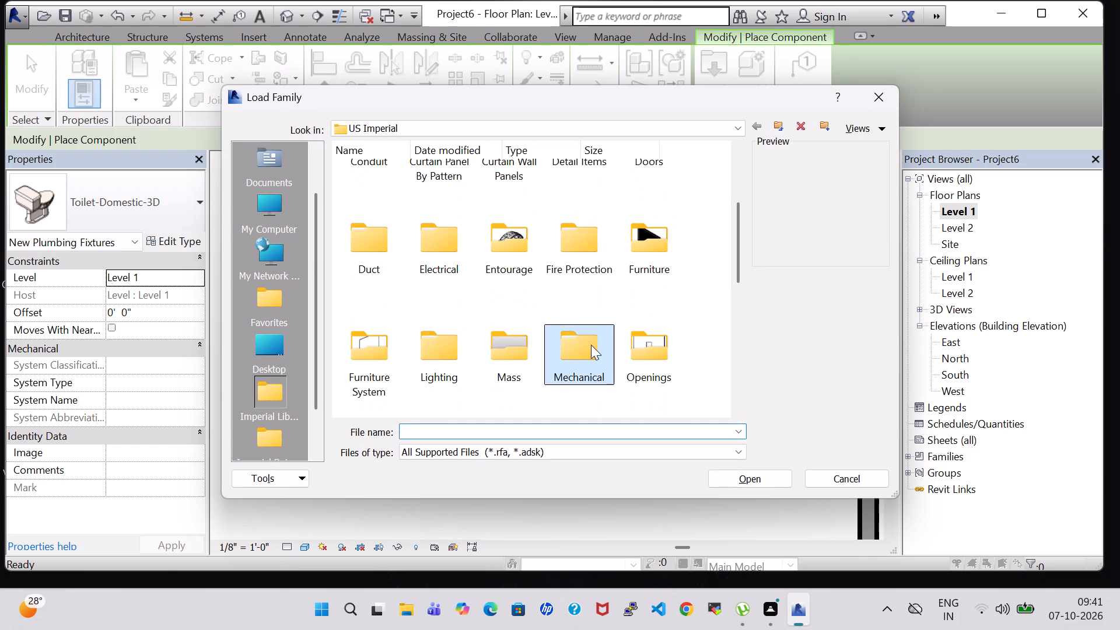
pyautogui.press('d')
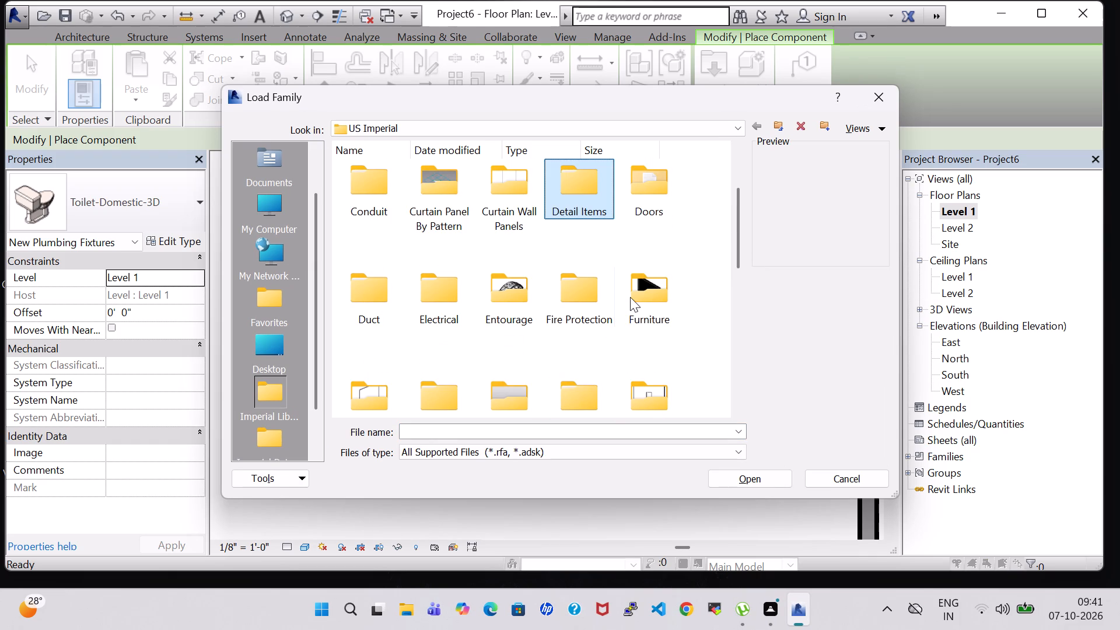
pyautogui.press('p')
pyautogui.doubleClick(511, 191)
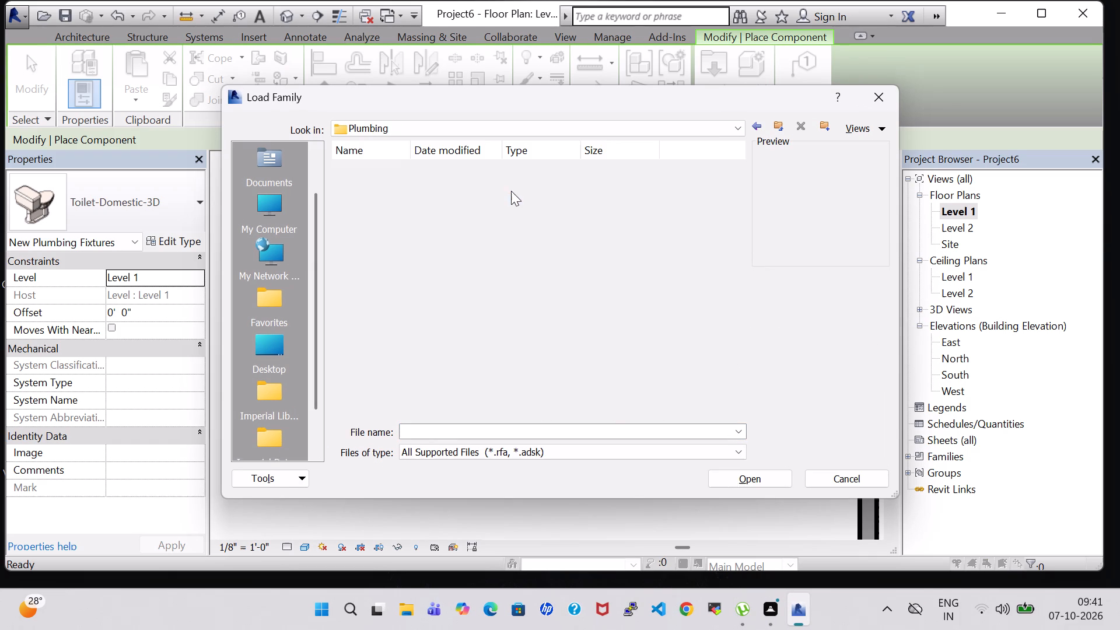
pyautogui.doubleClick(364, 192)
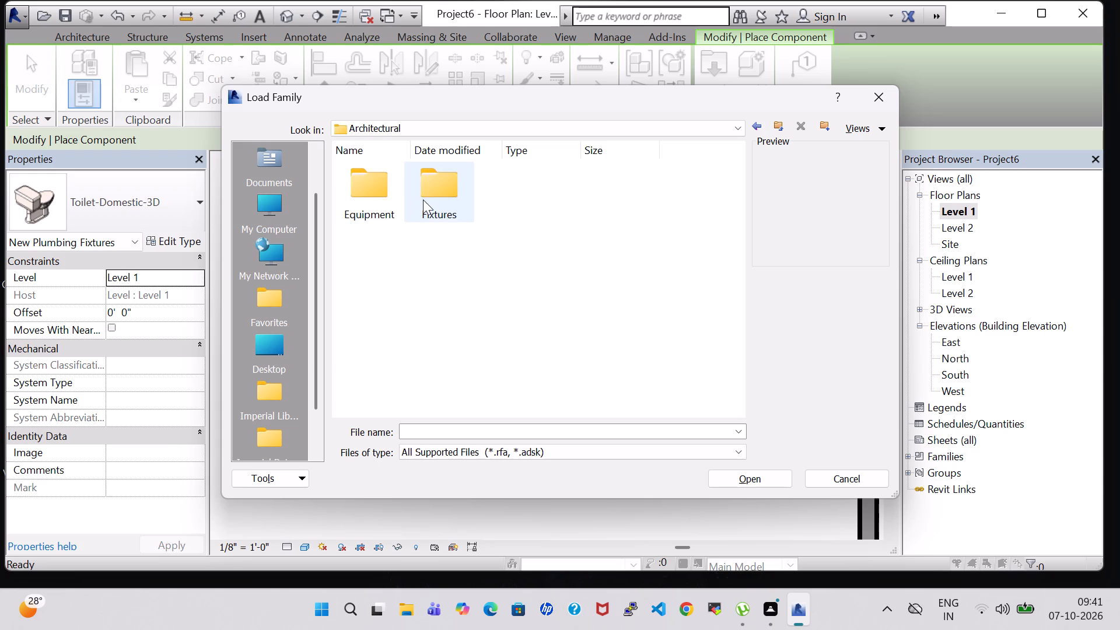
pyautogui.doubleClick(423, 199)
pyautogui.doubleClick(648, 206)
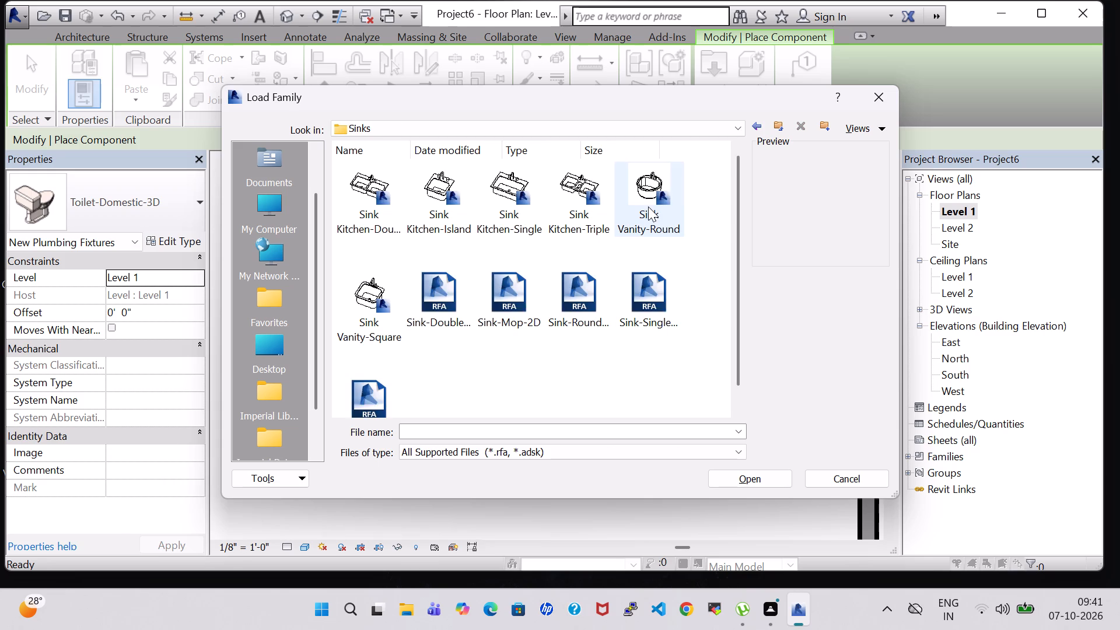
pyautogui.click(436, 183)
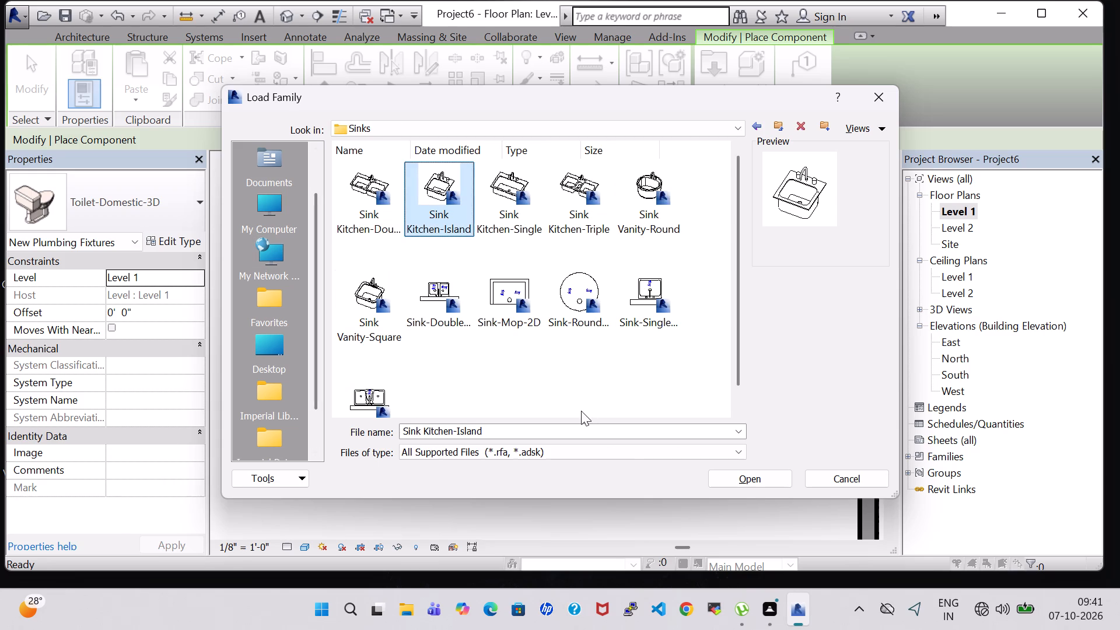
pyautogui.click(514, 192)
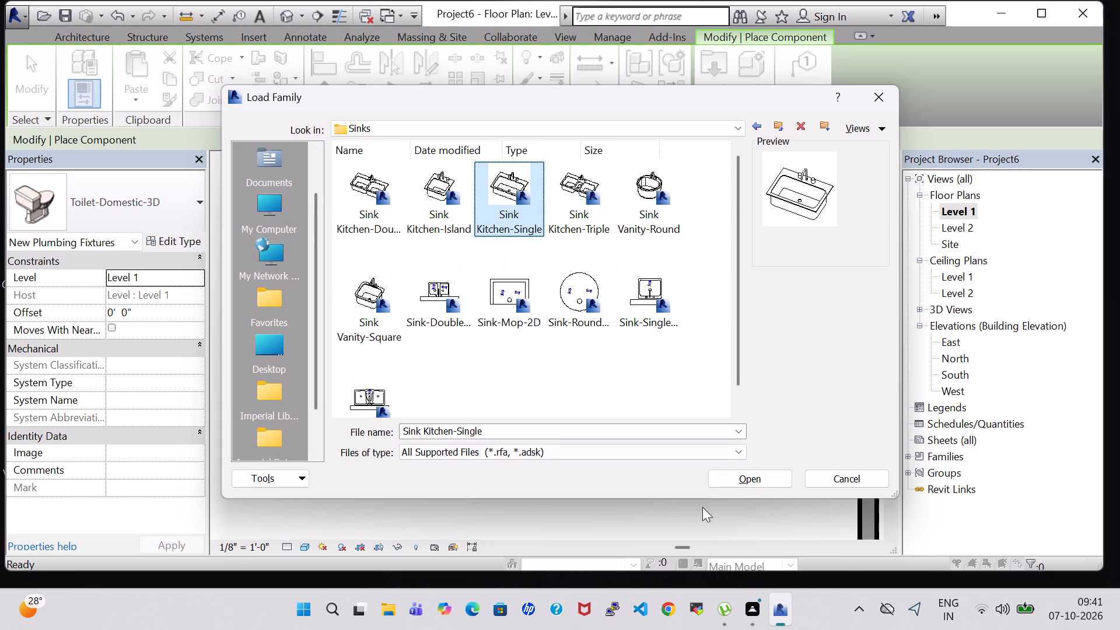
pyautogui.click(459, 183)
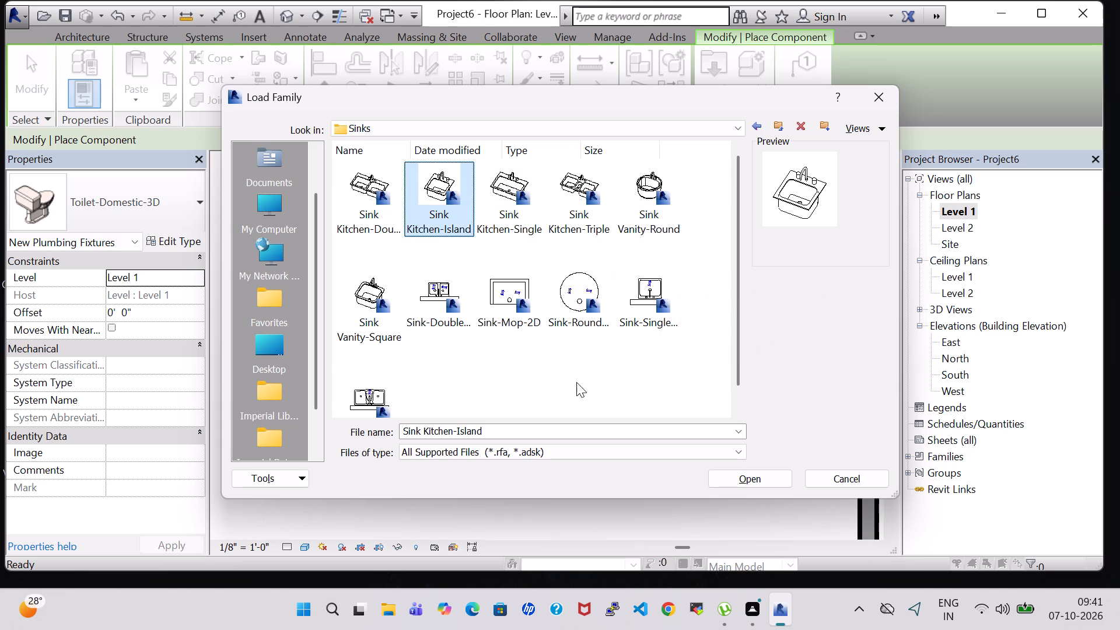
pyautogui.click(358, 335)
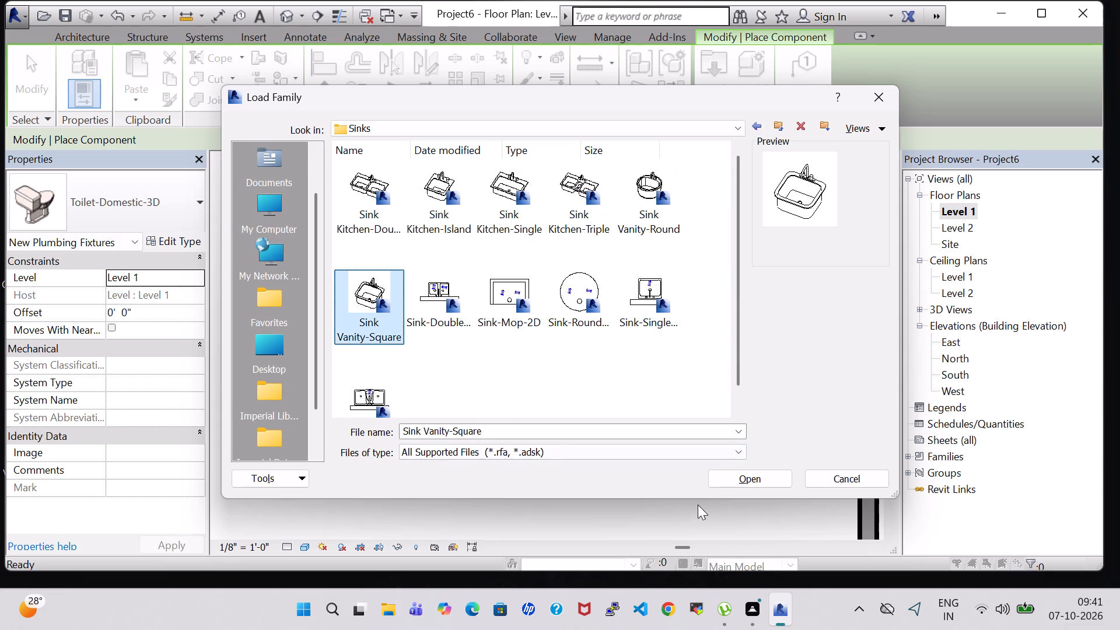
pyautogui.click(755, 471)
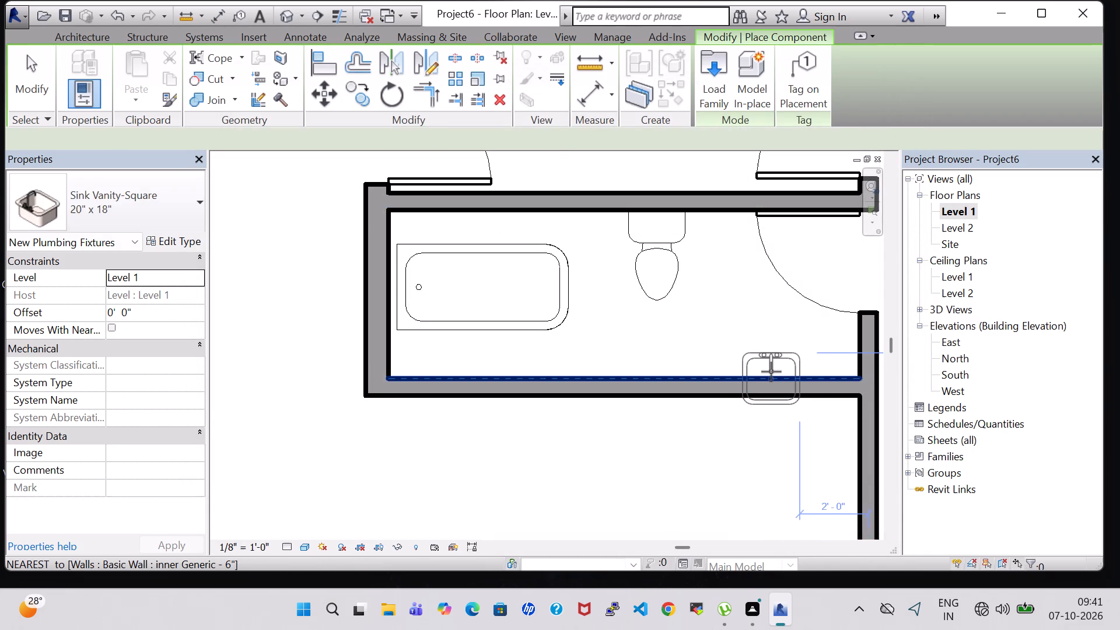
# Place the 20" x 18" Sink Vanity-Square, rotated 180 degrees, against the bathroom's lower wall between the toilet and the door.
pyautogui.press('space')
pyautogui.press('space')
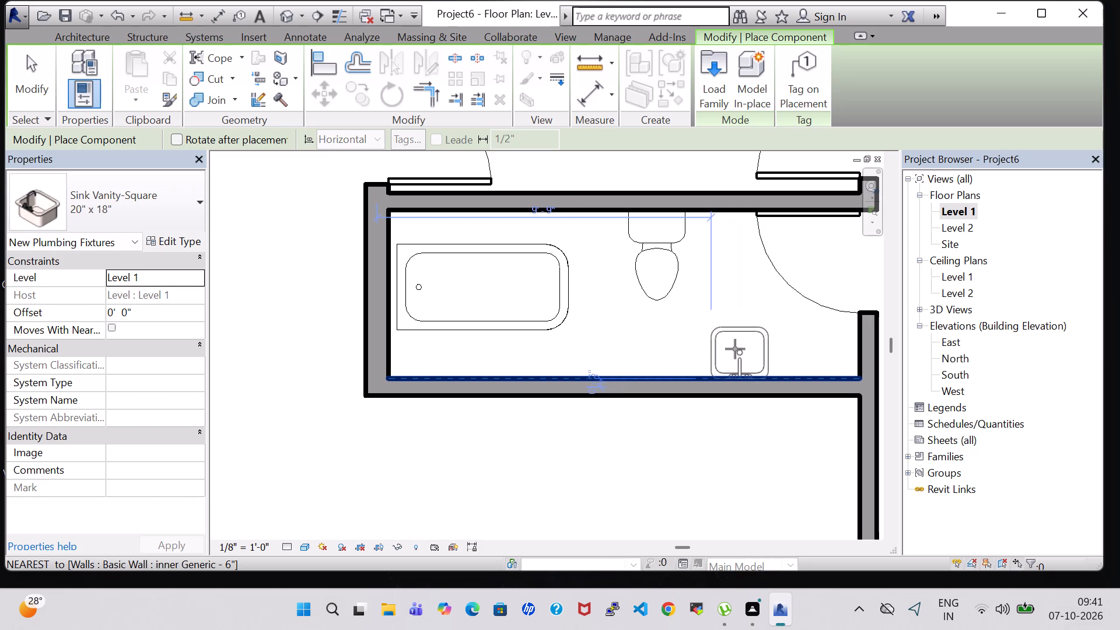
pyautogui.click(729, 349)
pyautogui.press('Escape')
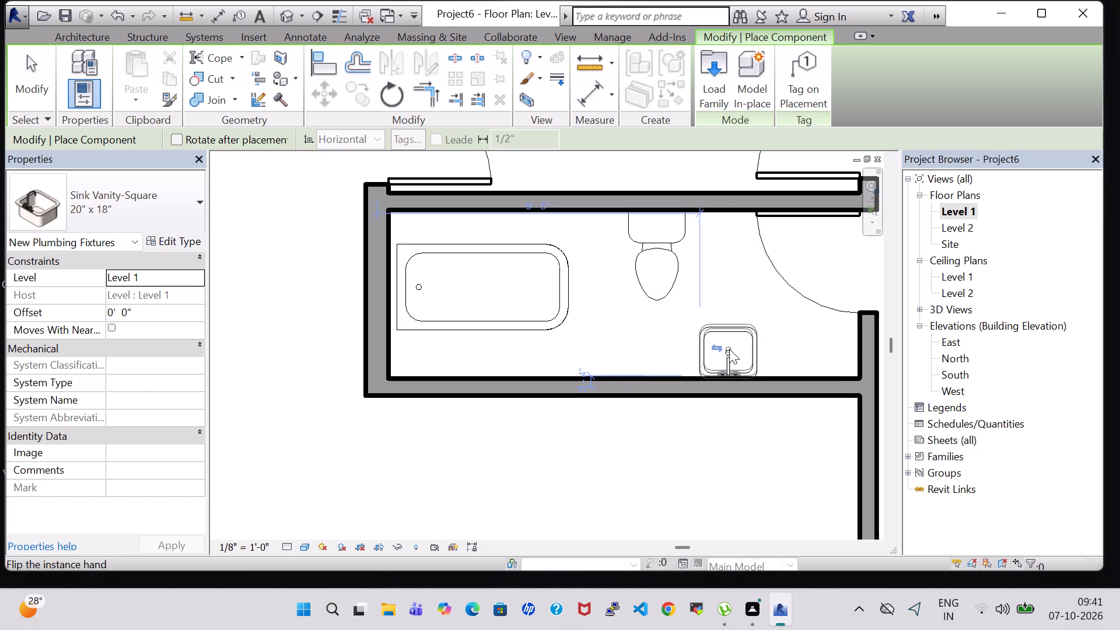
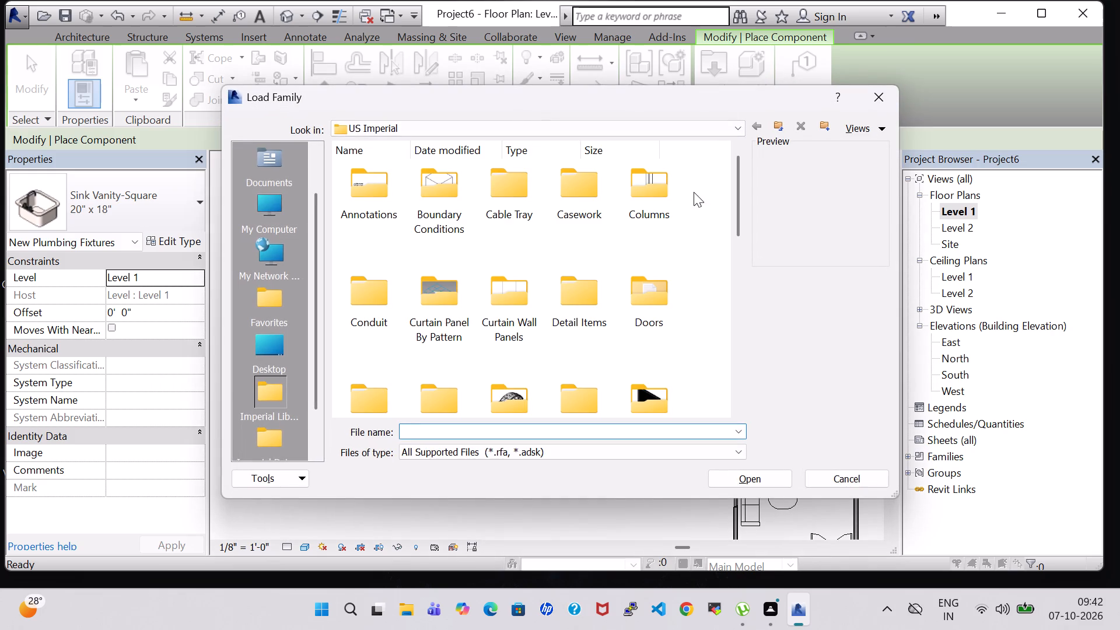
# Load the Tub-Free Standing-3D family from Plumbing > Architectural > Fixtures > Bathtubs in the US Imperial library.
pyautogui.click(639, 317)
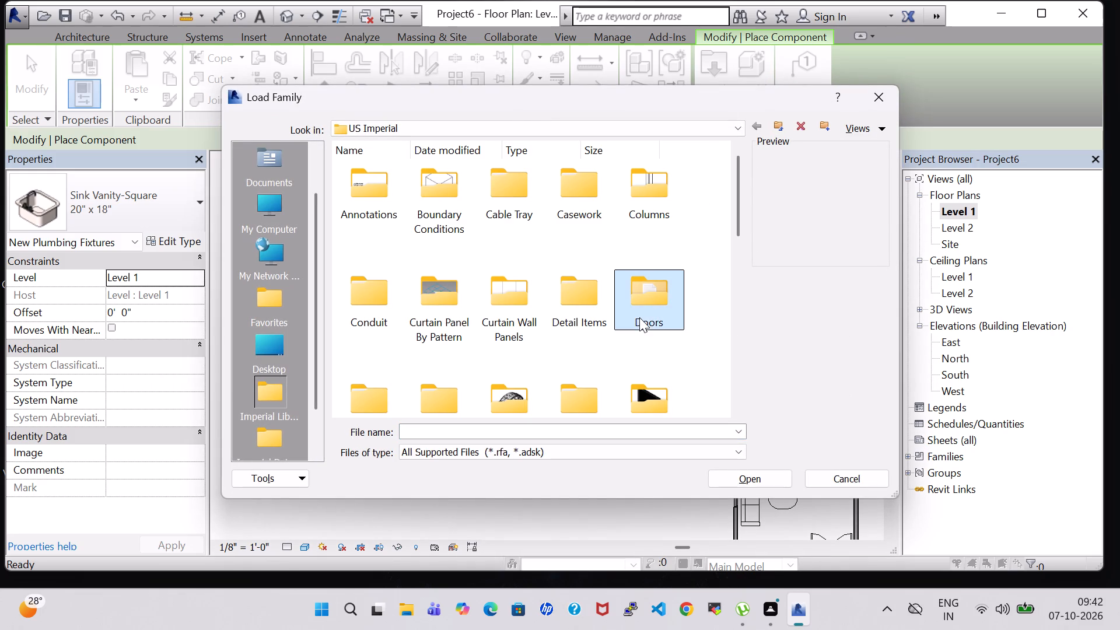
pyautogui.press('f')
pyautogui.press('p')
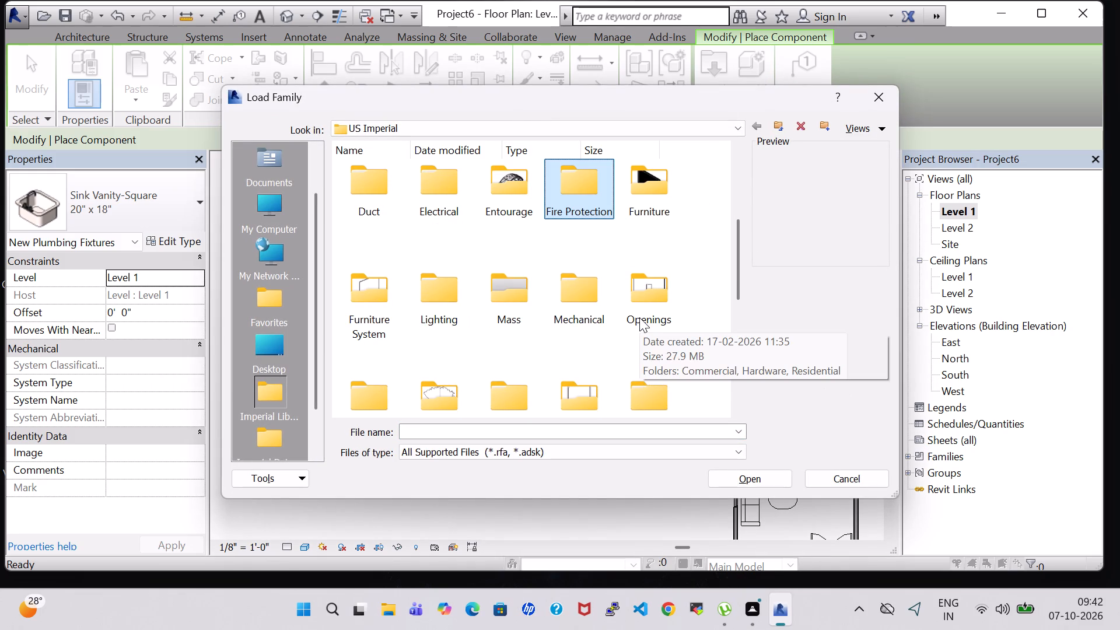
pyautogui.press('p')
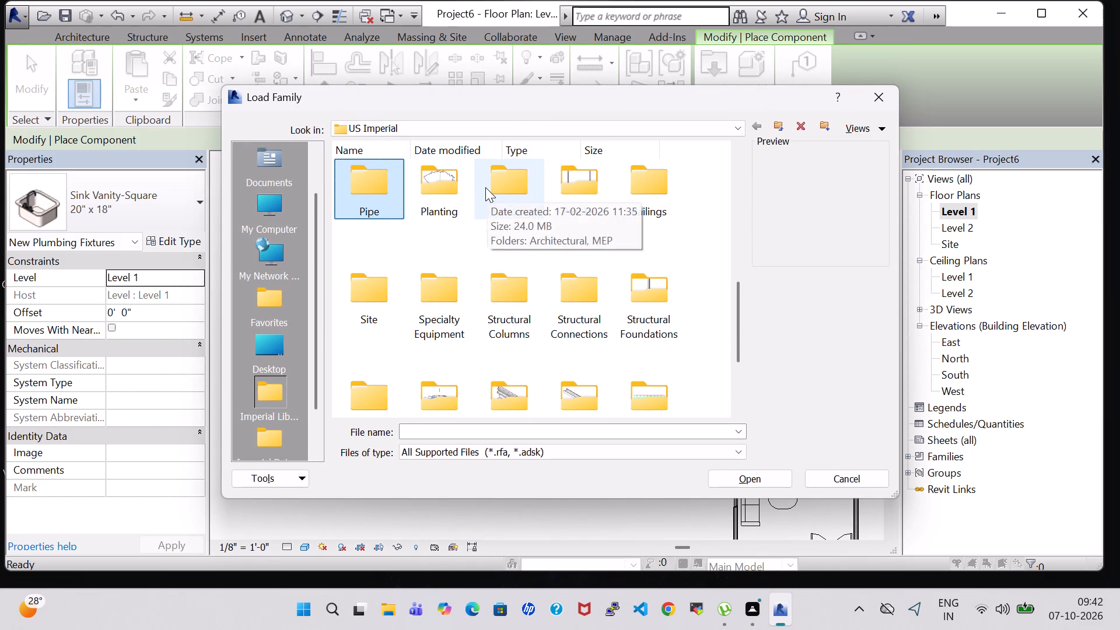
pyautogui.doubleClick(485, 187)
pyautogui.click(328, 187)
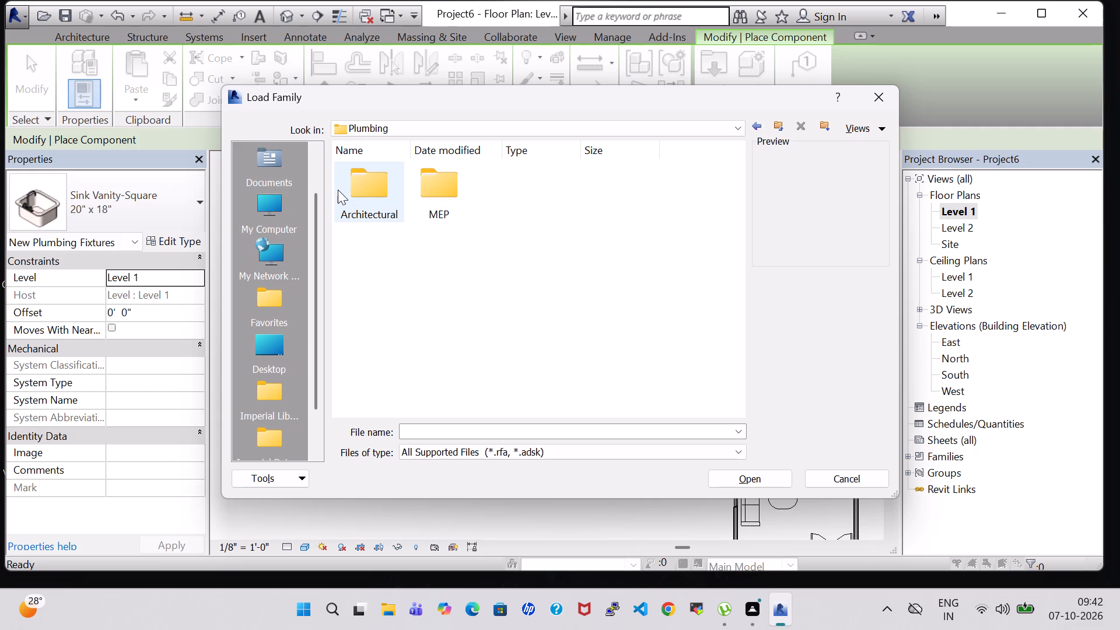
pyautogui.doubleClick(361, 195)
pyautogui.doubleClick(452, 197)
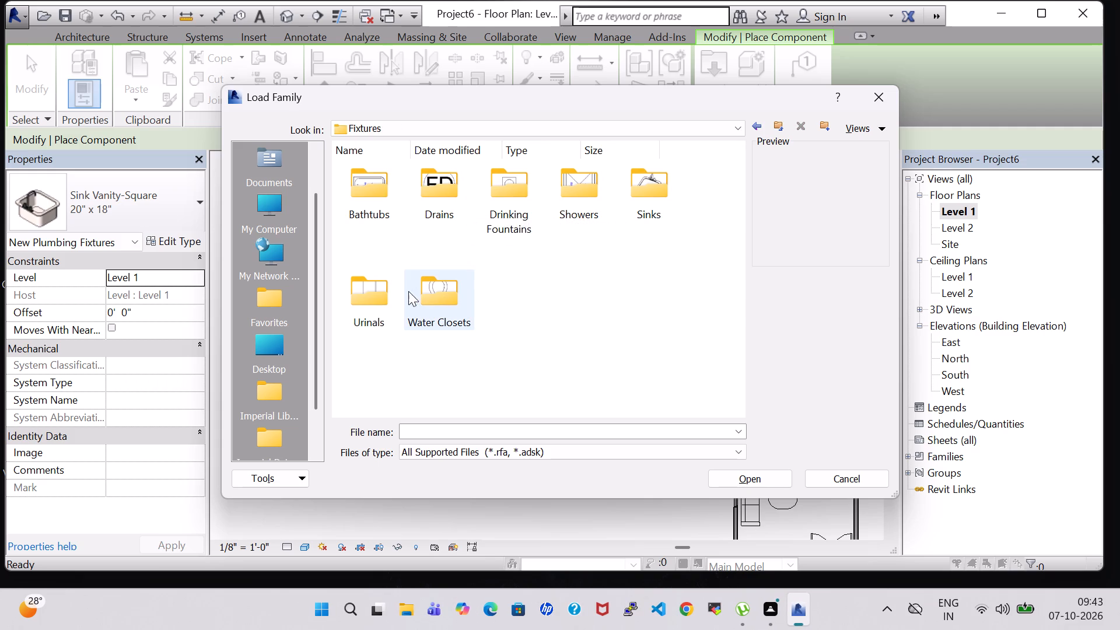
pyautogui.doubleClick(396, 190)
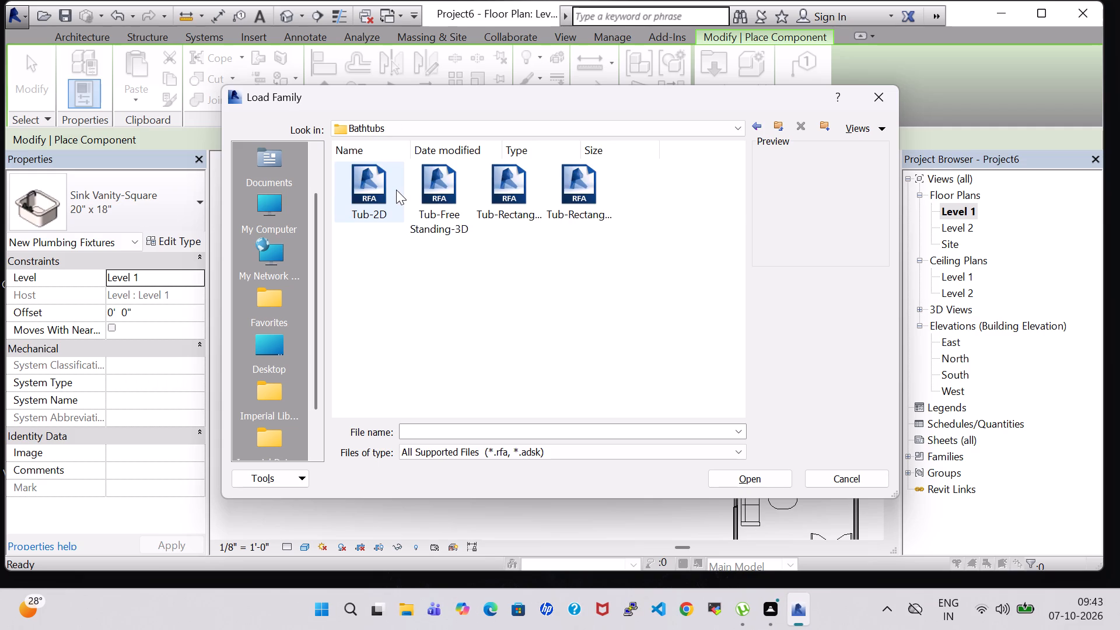
pyautogui.click(440, 185)
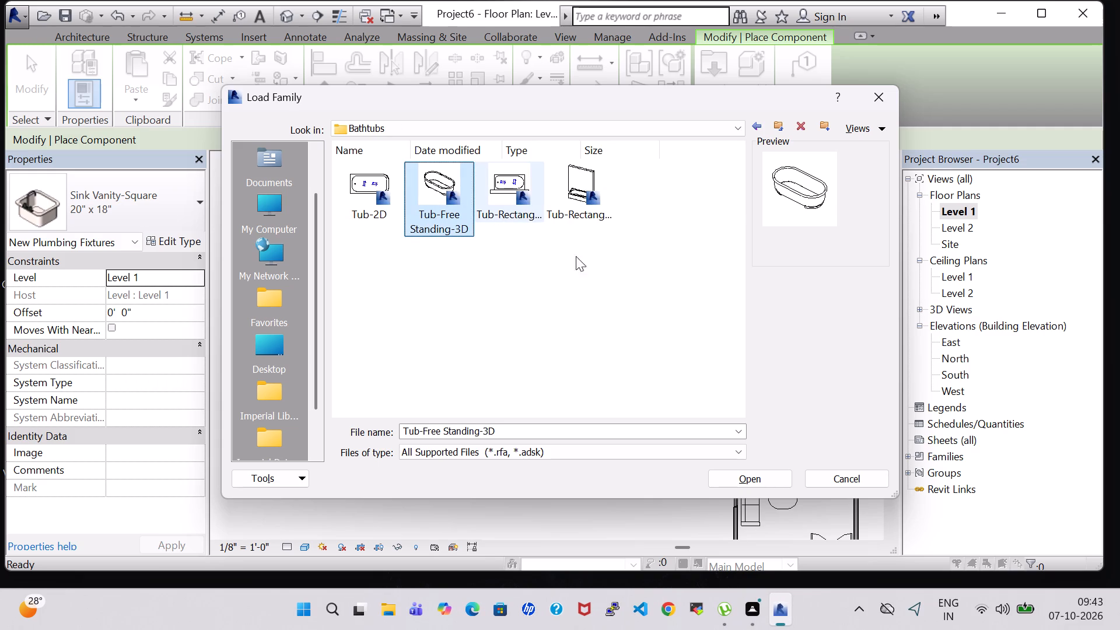
pyautogui.click(741, 485)
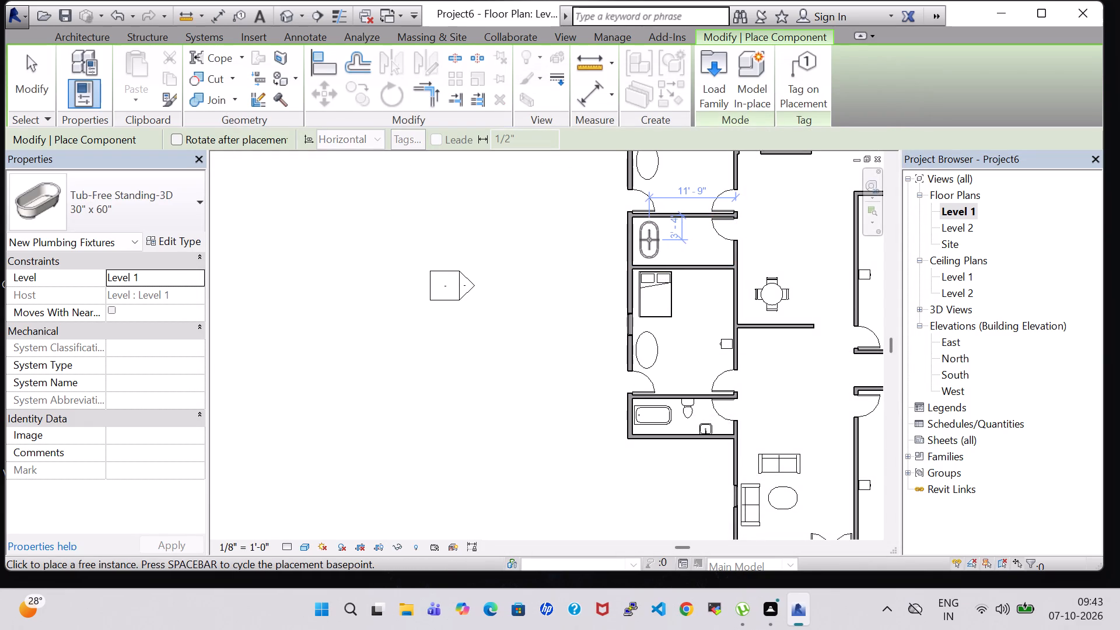
# Place the 30" x 60" free-standing tub in the bathroom directly above the double-bed room, about 11' 9" from the door-side wall.
pyautogui.click(649, 240)
pyautogui.press('Escape')
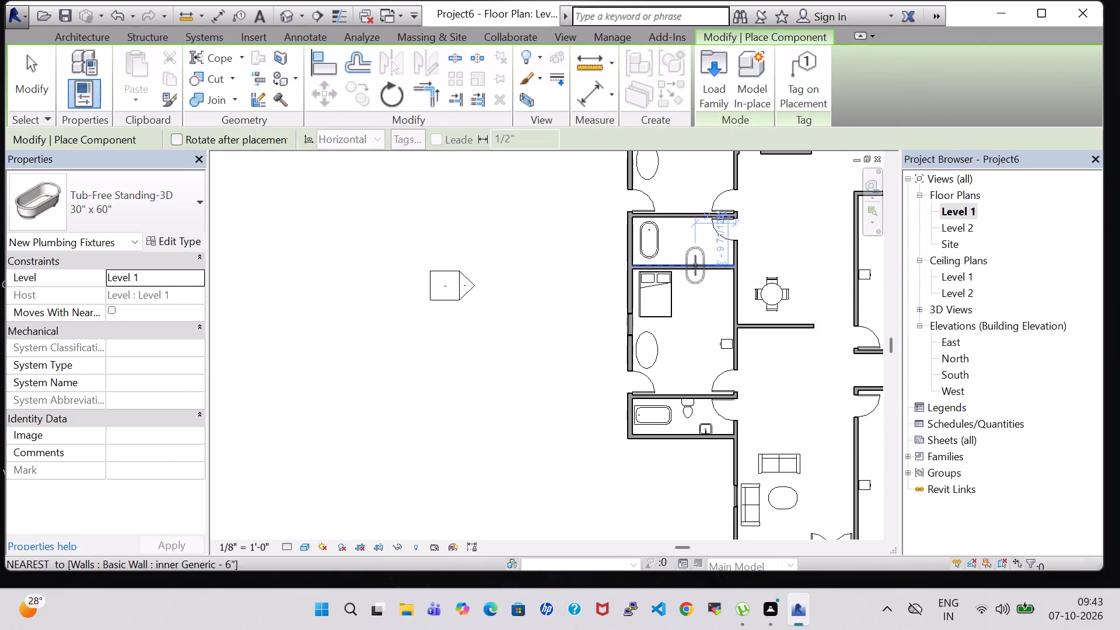
pyautogui.press('Escape')
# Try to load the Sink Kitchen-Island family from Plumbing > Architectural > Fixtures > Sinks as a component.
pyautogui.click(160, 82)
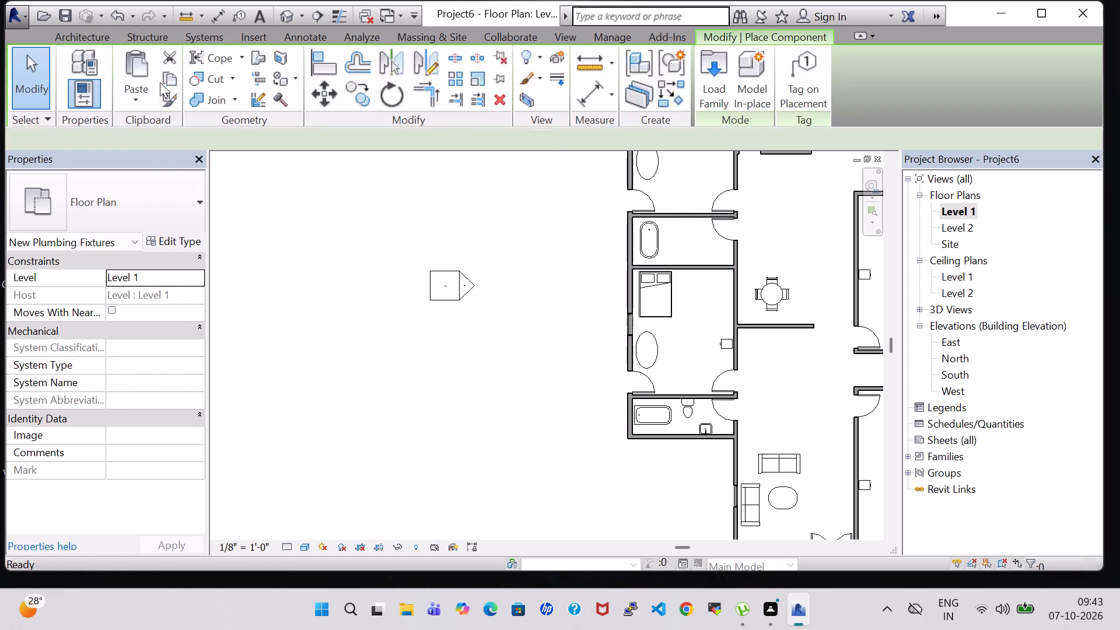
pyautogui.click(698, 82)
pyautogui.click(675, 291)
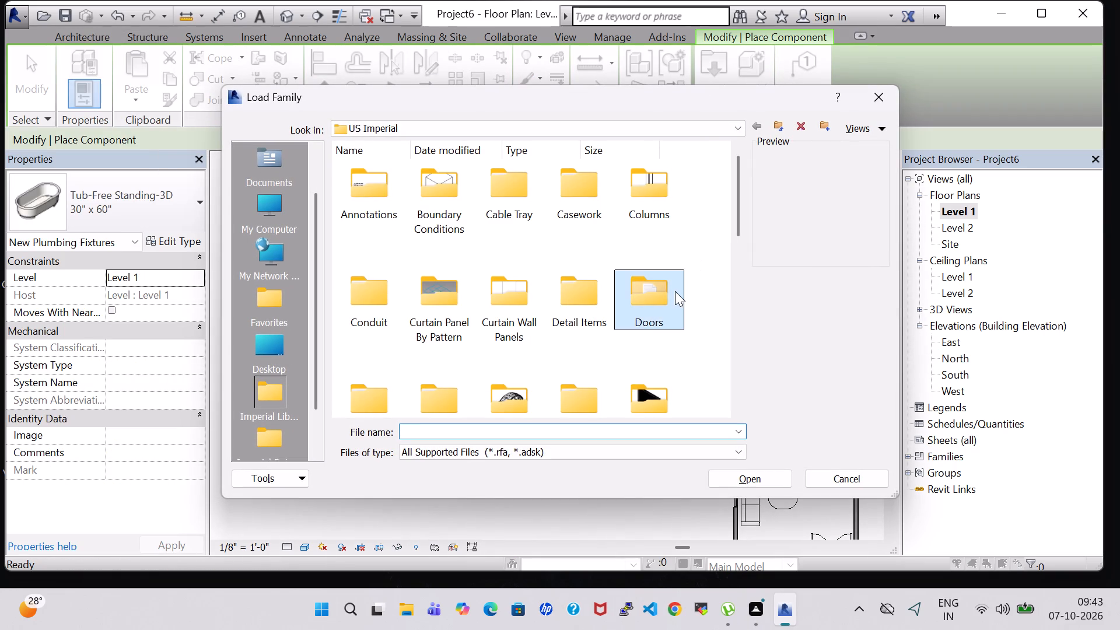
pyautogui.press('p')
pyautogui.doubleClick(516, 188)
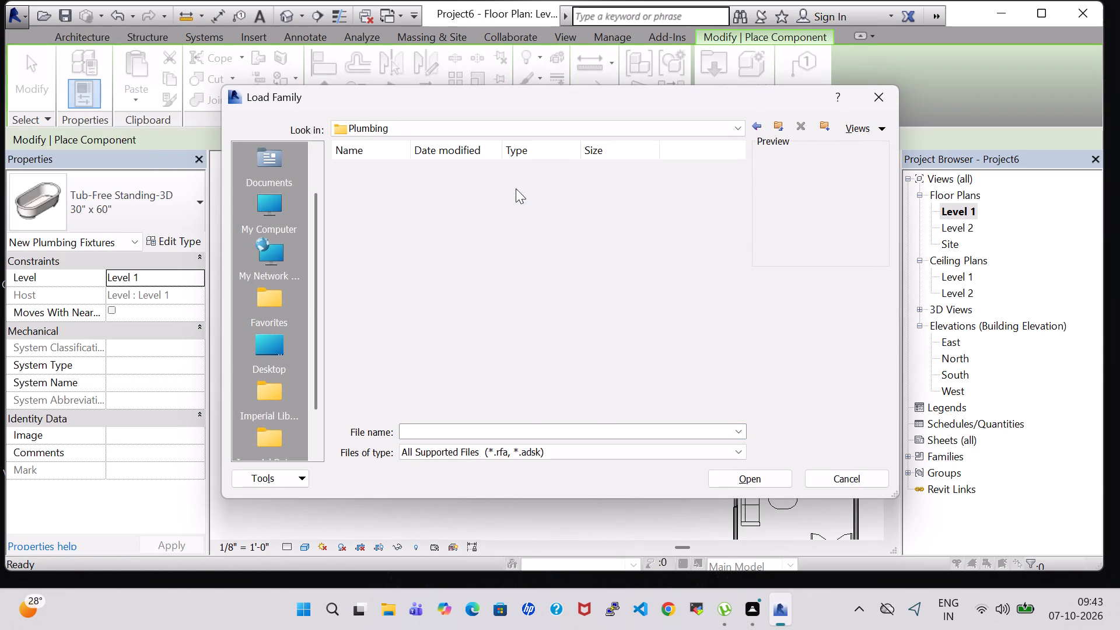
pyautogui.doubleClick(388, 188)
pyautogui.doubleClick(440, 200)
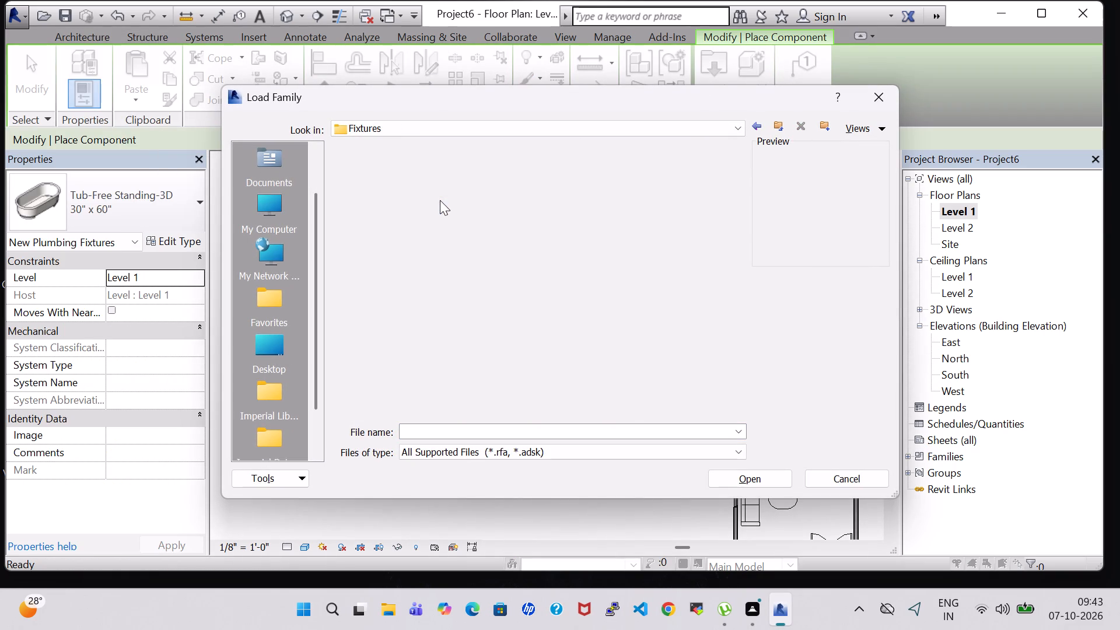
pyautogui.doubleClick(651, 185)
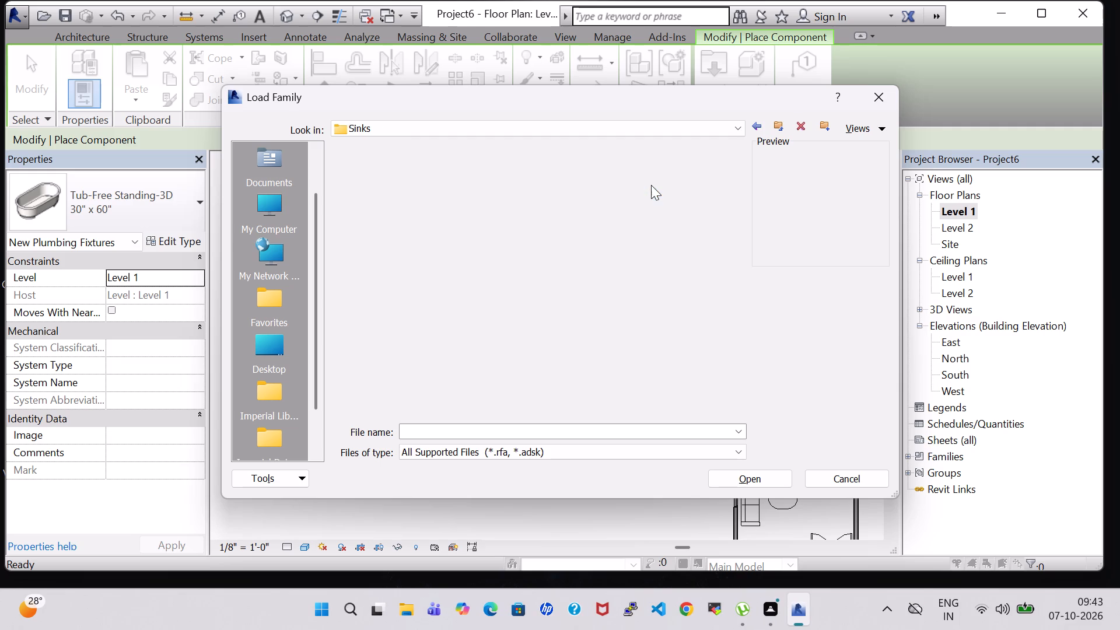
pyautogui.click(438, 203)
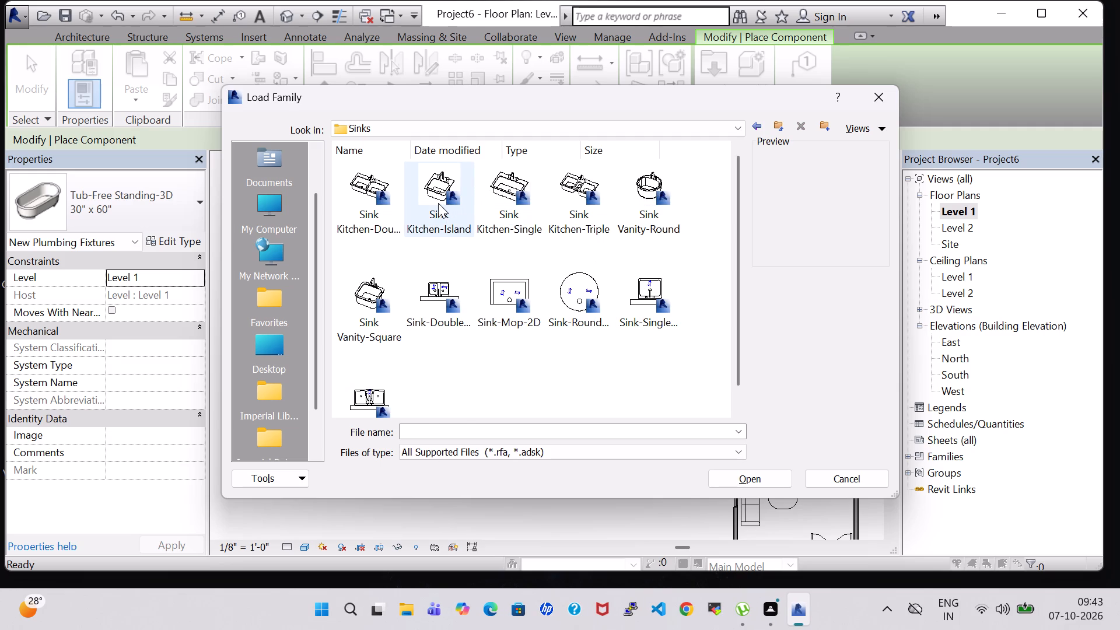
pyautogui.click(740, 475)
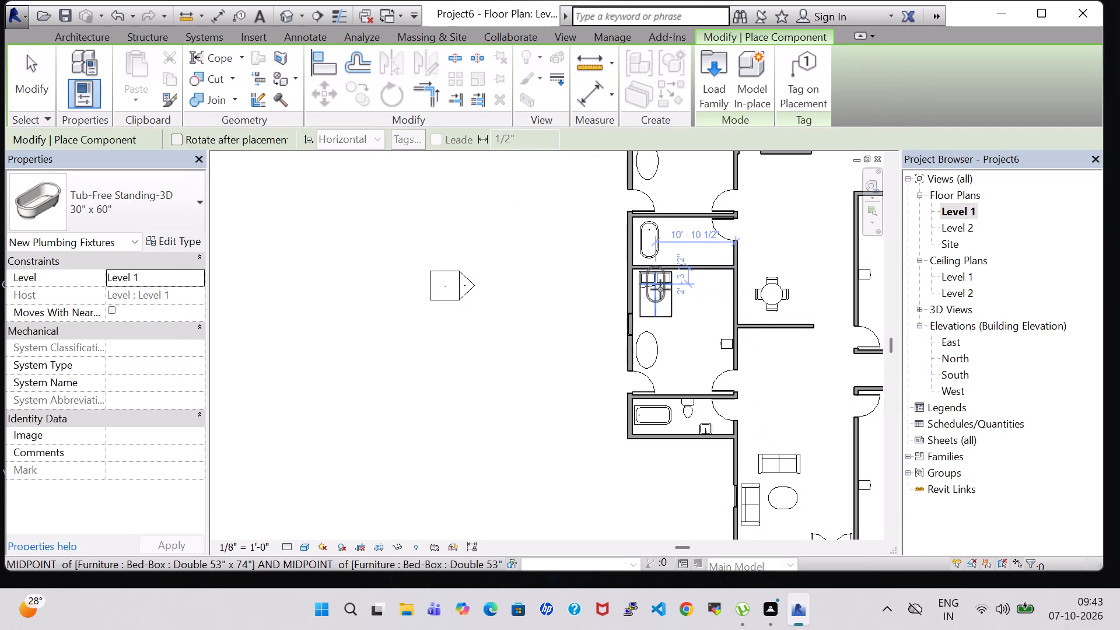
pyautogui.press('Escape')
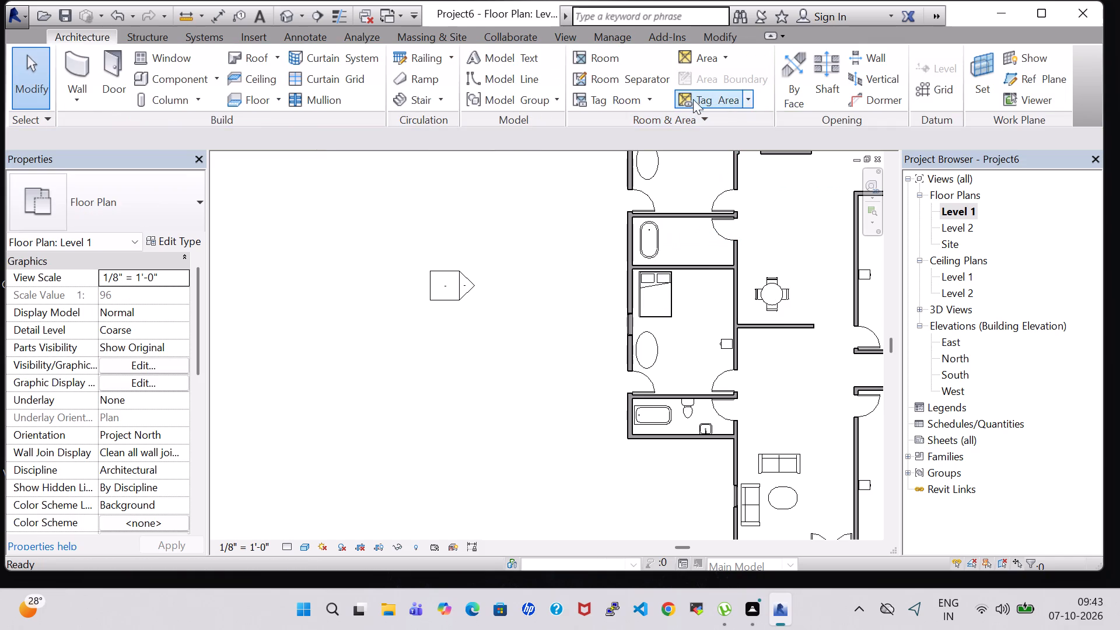
# Load the Sink-Round-2D family from Plumbing > Architectural > Fixtures > Sinks for component placement.
pyautogui.click(174, 85)
pyautogui.click(726, 90)
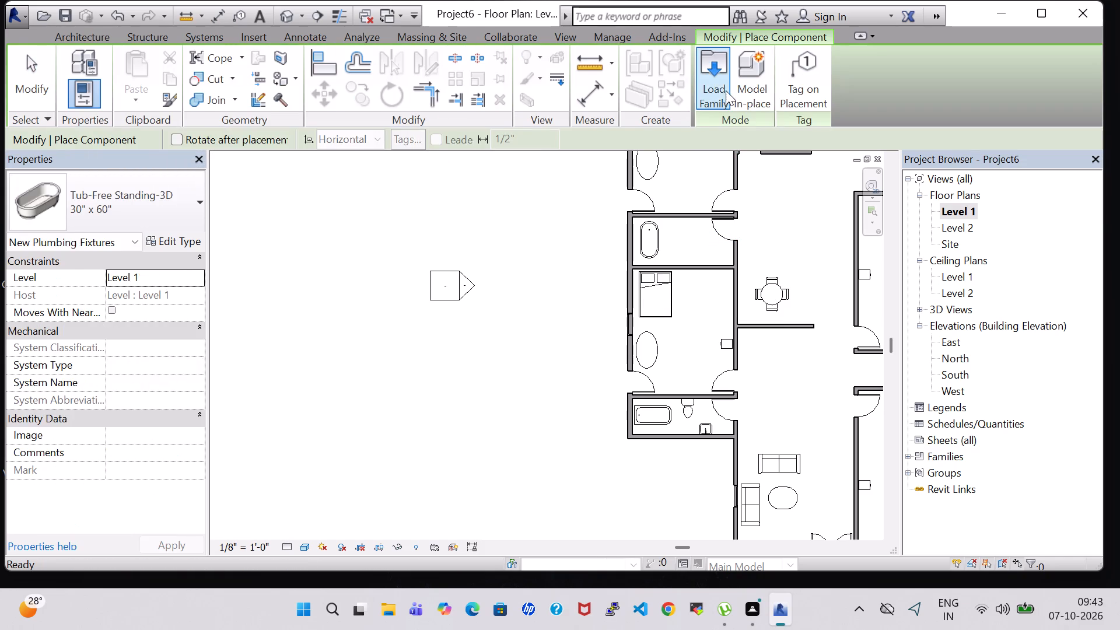
pyautogui.click(662, 298)
pyautogui.write('pl')
pyautogui.tripleClick(526, 196)
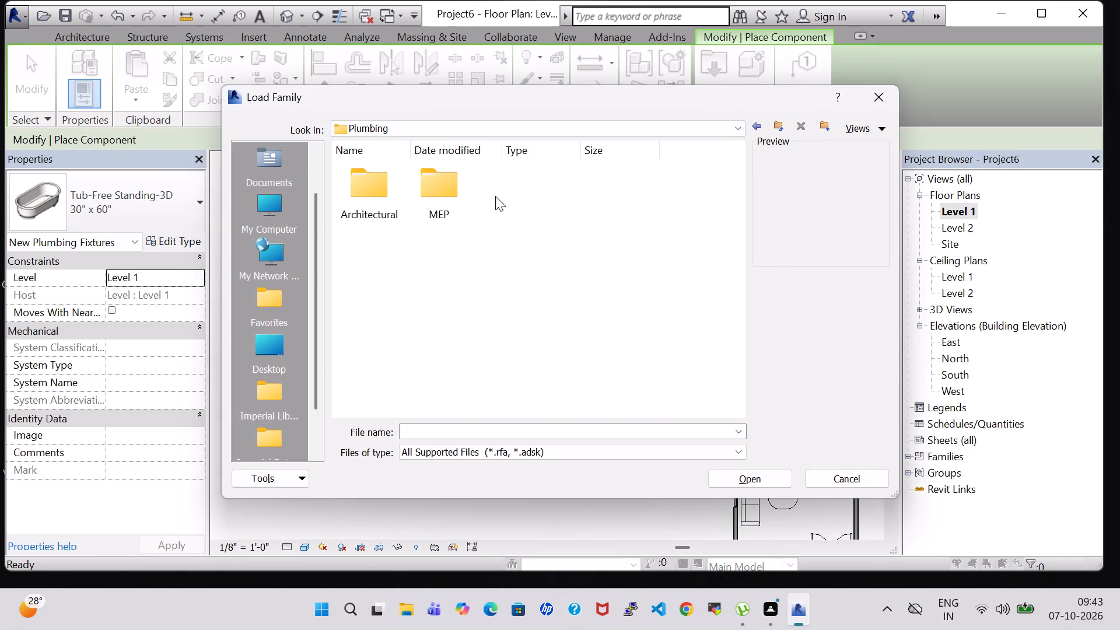
pyautogui.click(338, 195)
pyautogui.doubleClick(347, 192)
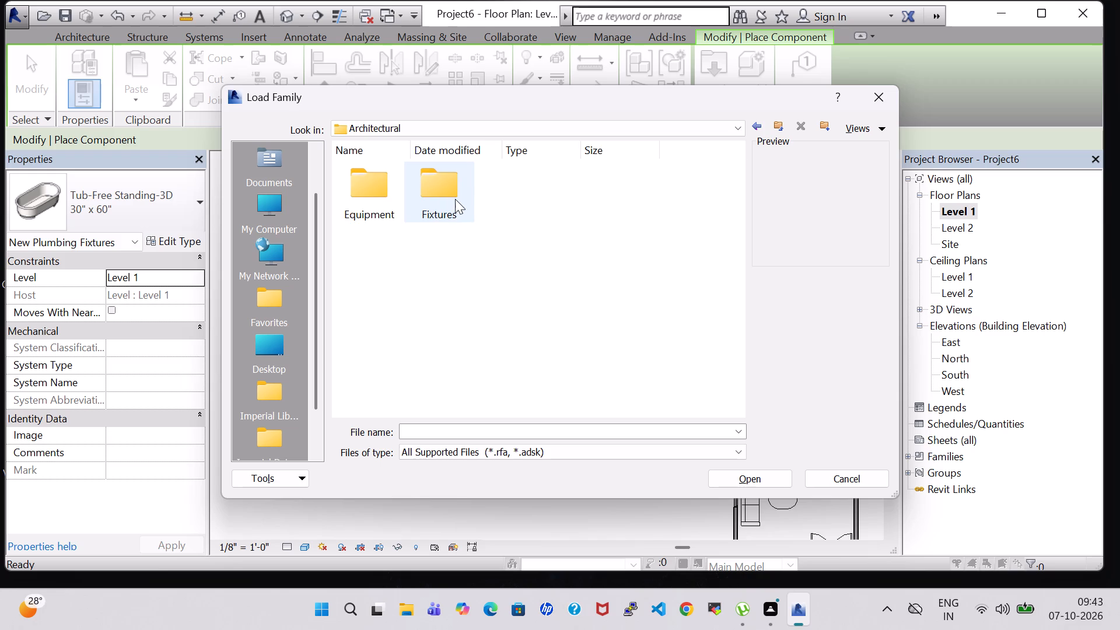
pyautogui.doubleClick(449, 200)
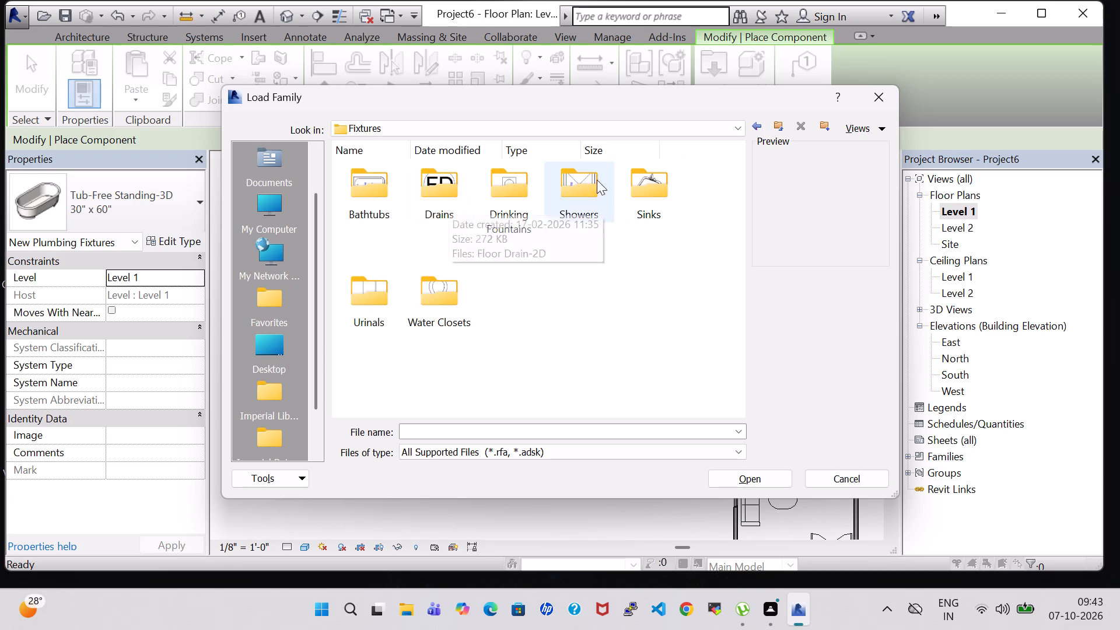
pyautogui.doubleClick(668, 190)
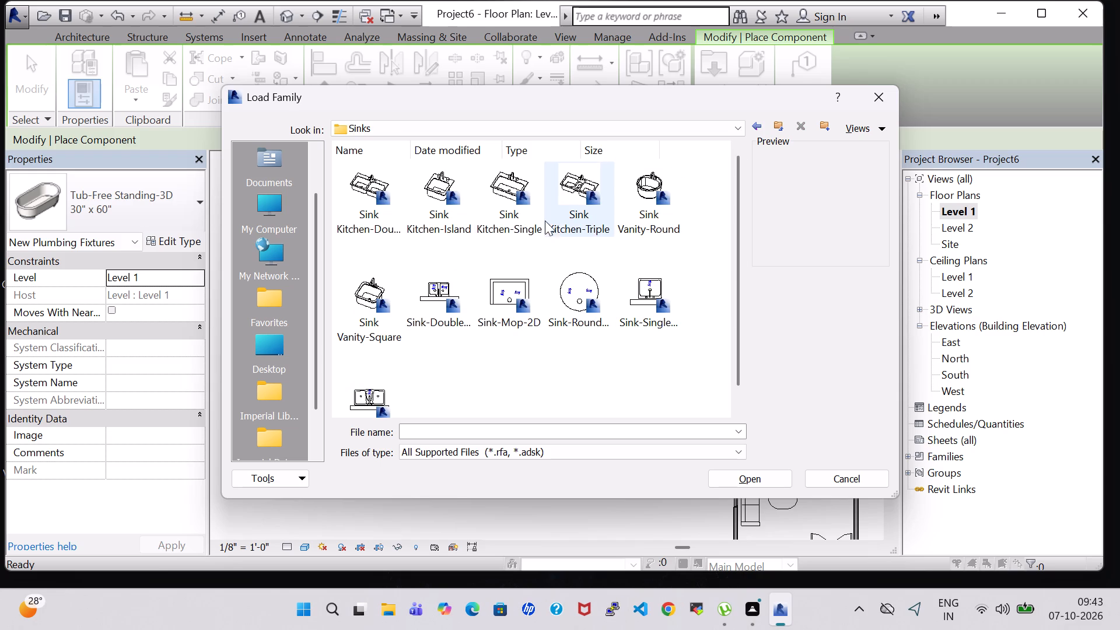
pyautogui.click(373, 291)
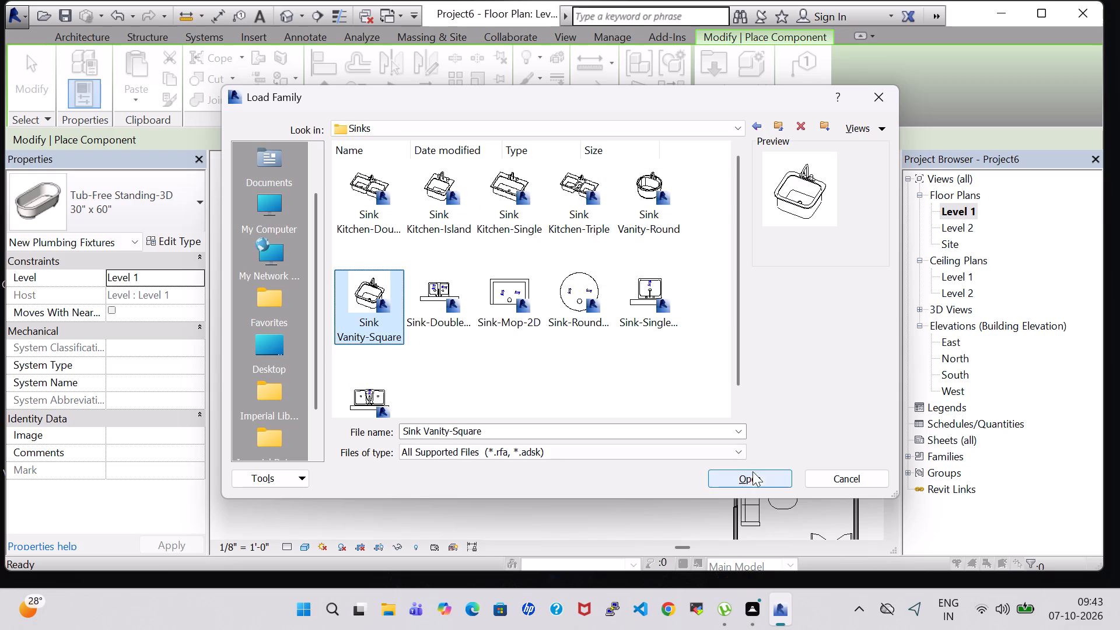
pyautogui.click(584, 307)
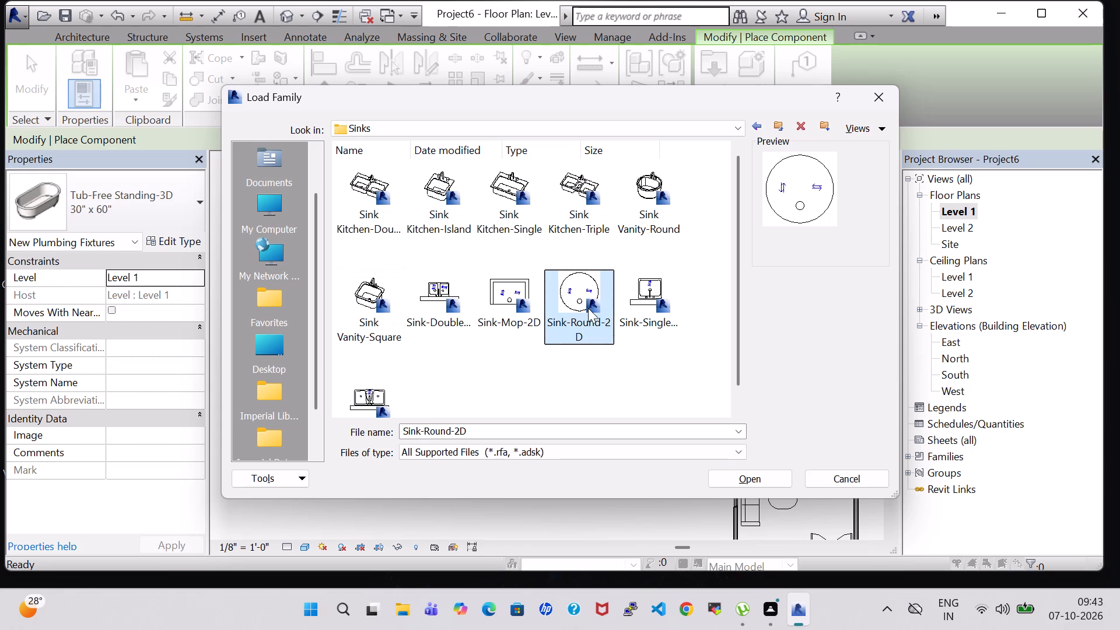
pyautogui.click(773, 477)
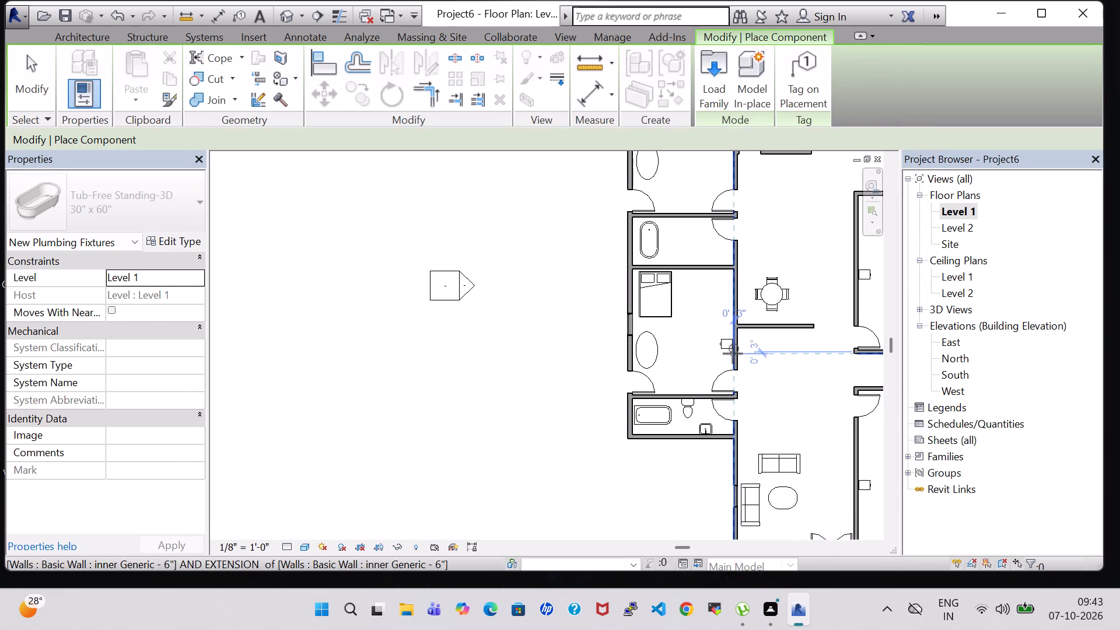
# Place the round sink against the bathroom's wall shared with the bedroom, about 4' 6" from the door-side wall.
pyautogui.scroll(6, 699, 262)
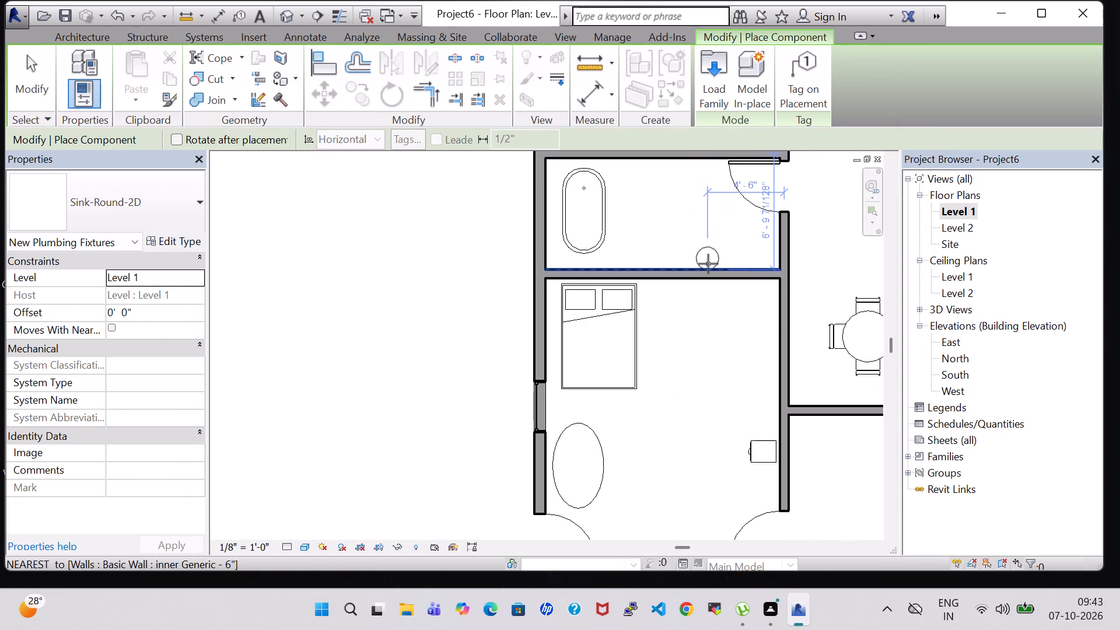
pyautogui.click(708, 264)
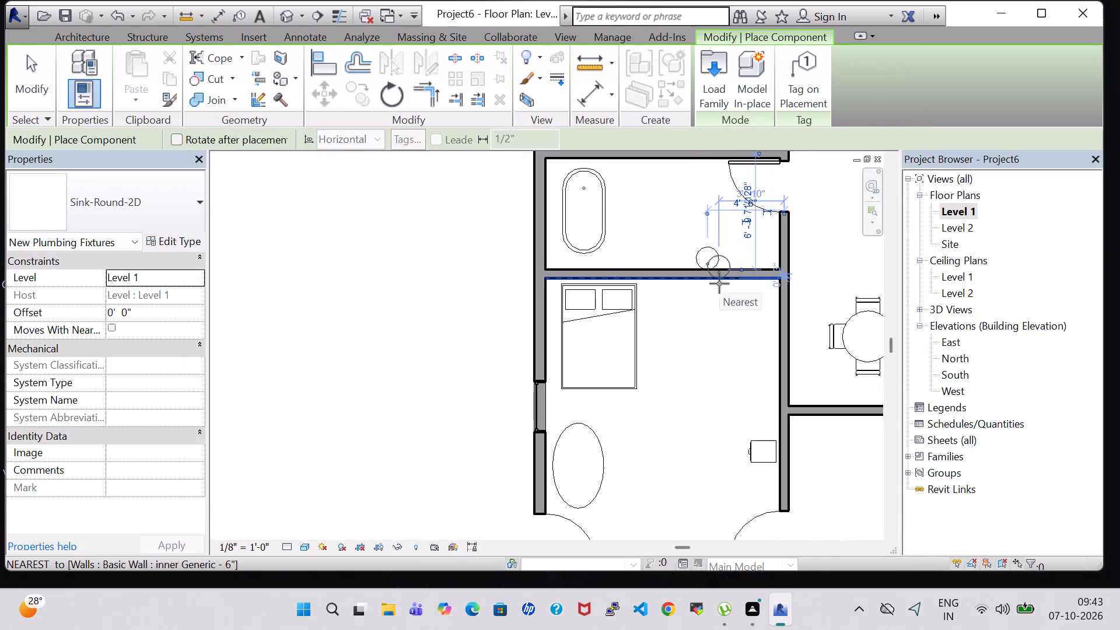
pyautogui.press('Escape')
pyautogui.press('Escape')
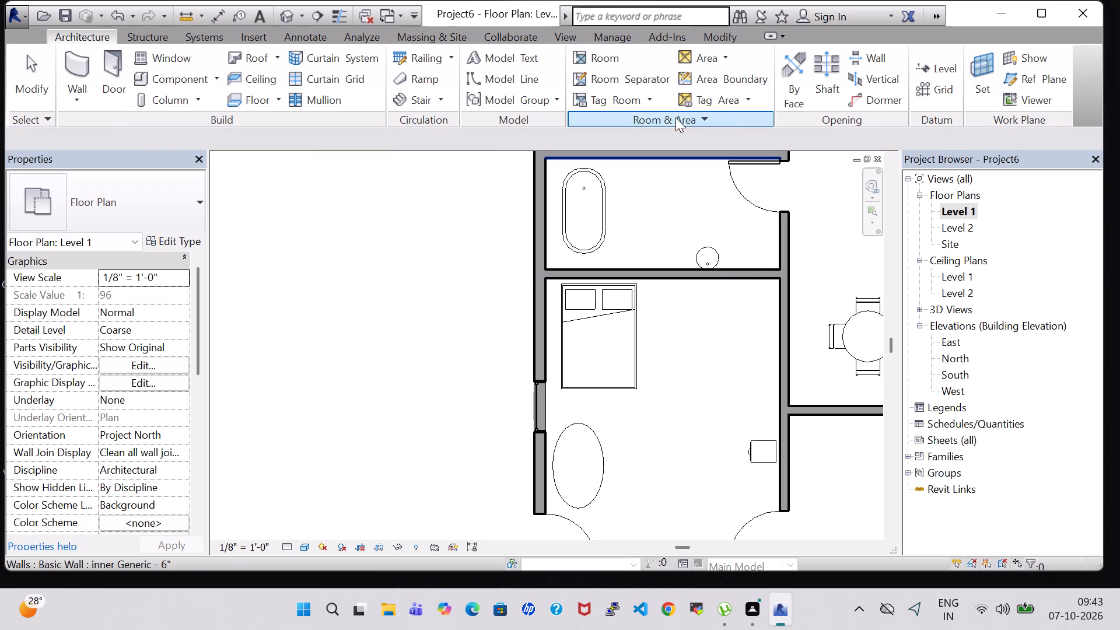
# Load the Toilet-Domestic-3D family from Plumbing > Architectural > Fixtures > Water Closets for component placement.
pyautogui.click(161, 75)
pyautogui.click(711, 62)
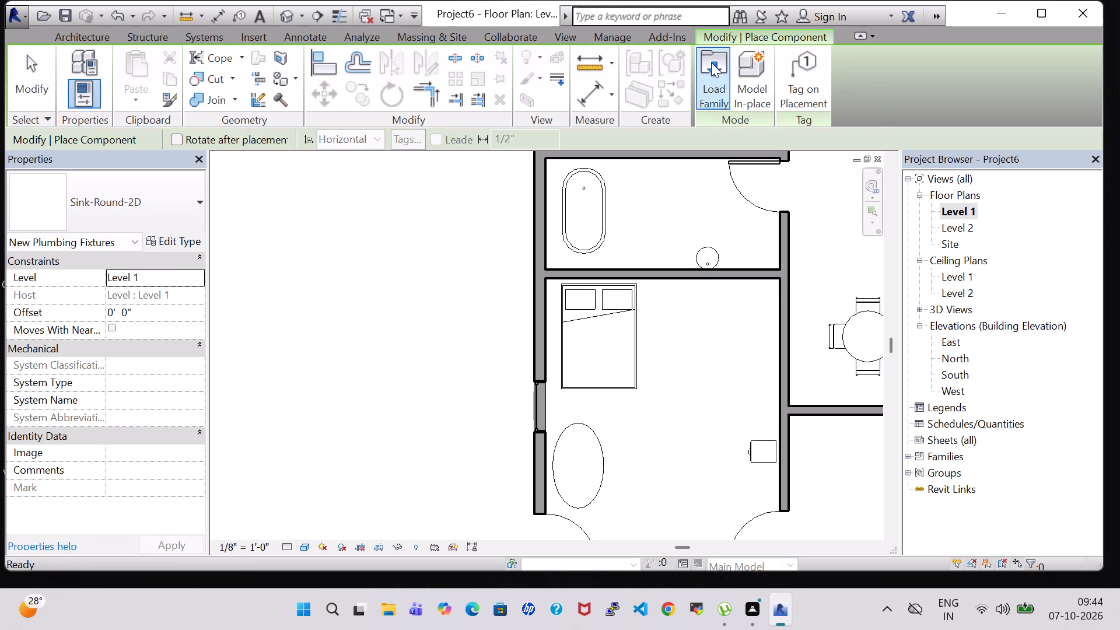
pyautogui.click(626, 295)
pyautogui.write('pl')
pyautogui.doubleClick(511, 199)
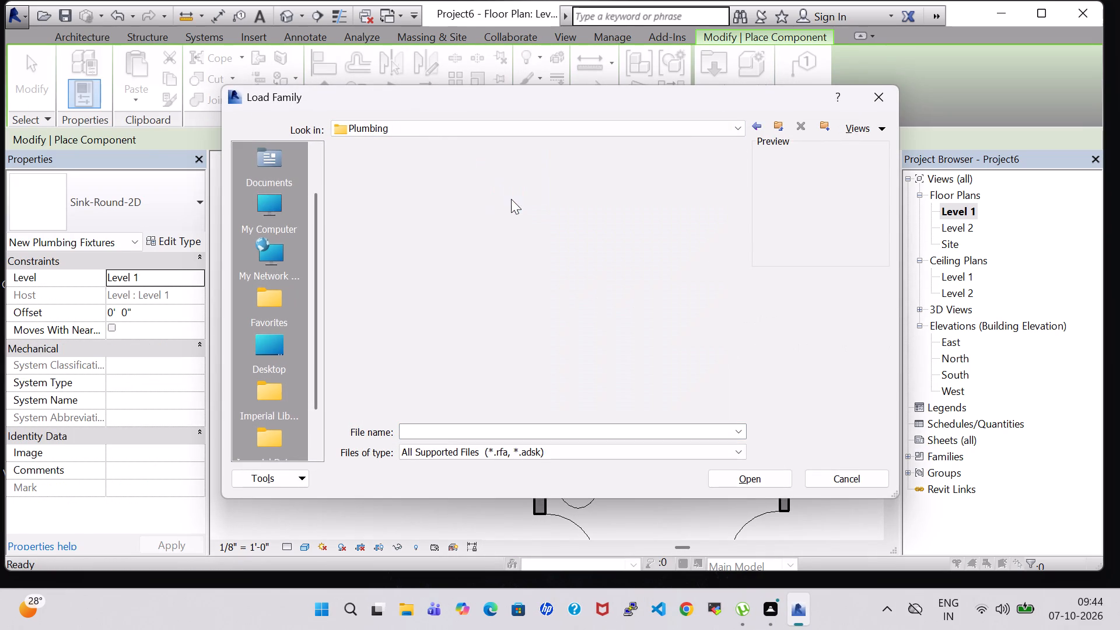
pyautogui.doubleClick(380, 188)
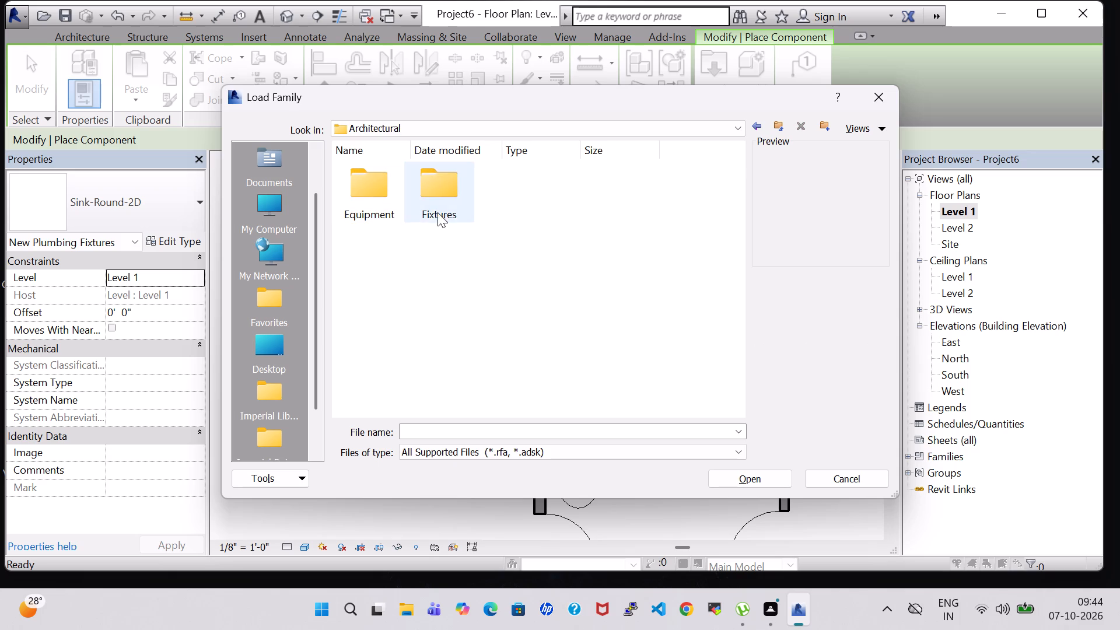
pyautogui.doubleClick(447, 214)
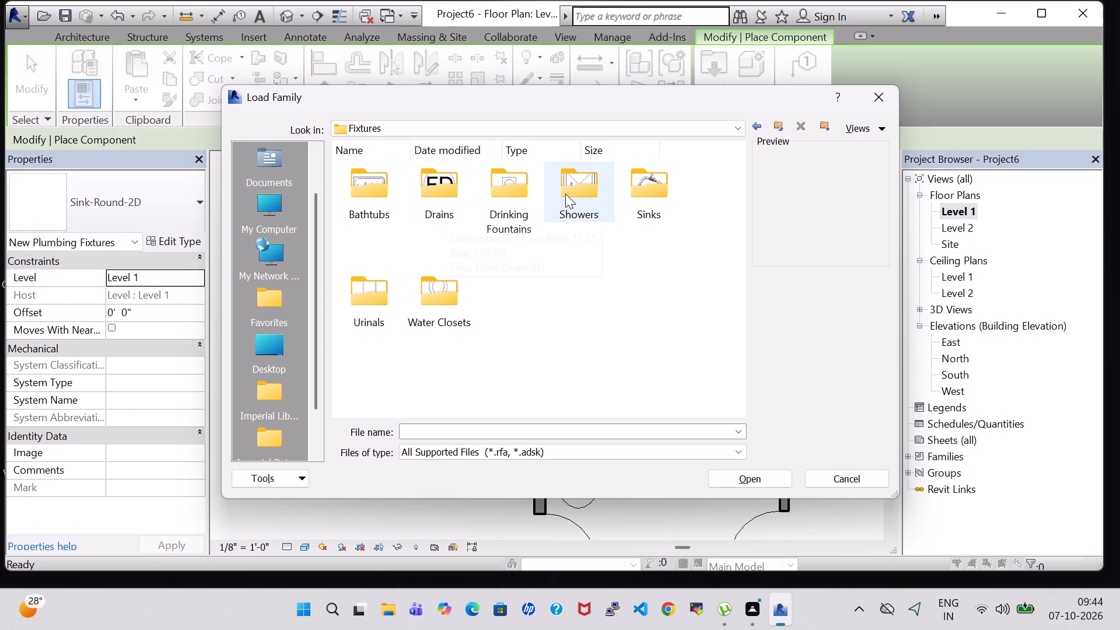
pyautogui.doubleClick(425, 309)
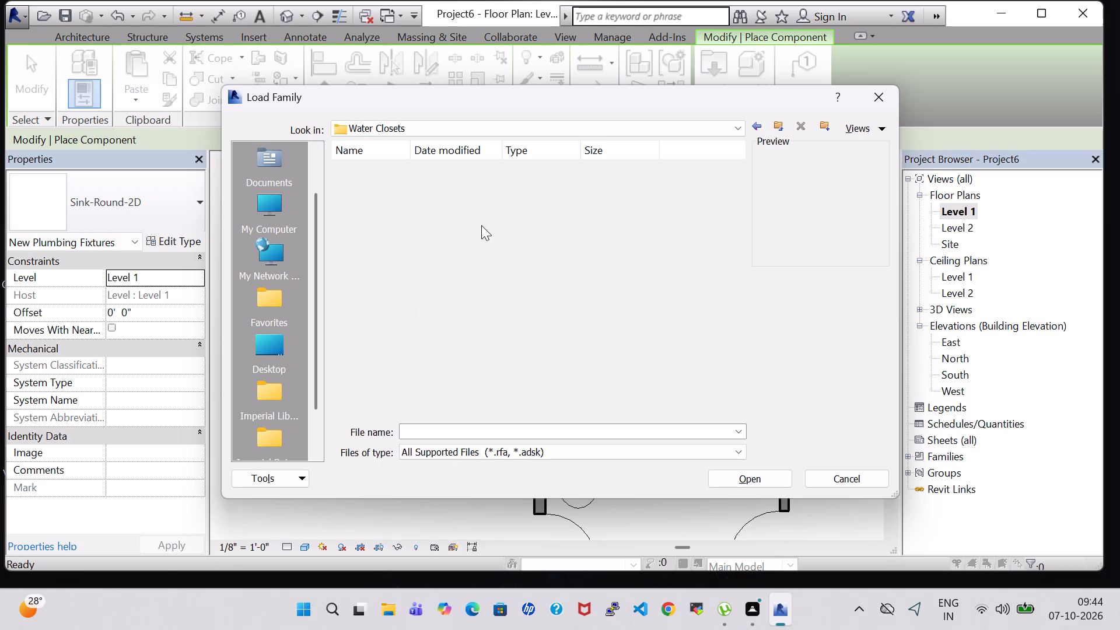
pyautogui.click(555, 176)
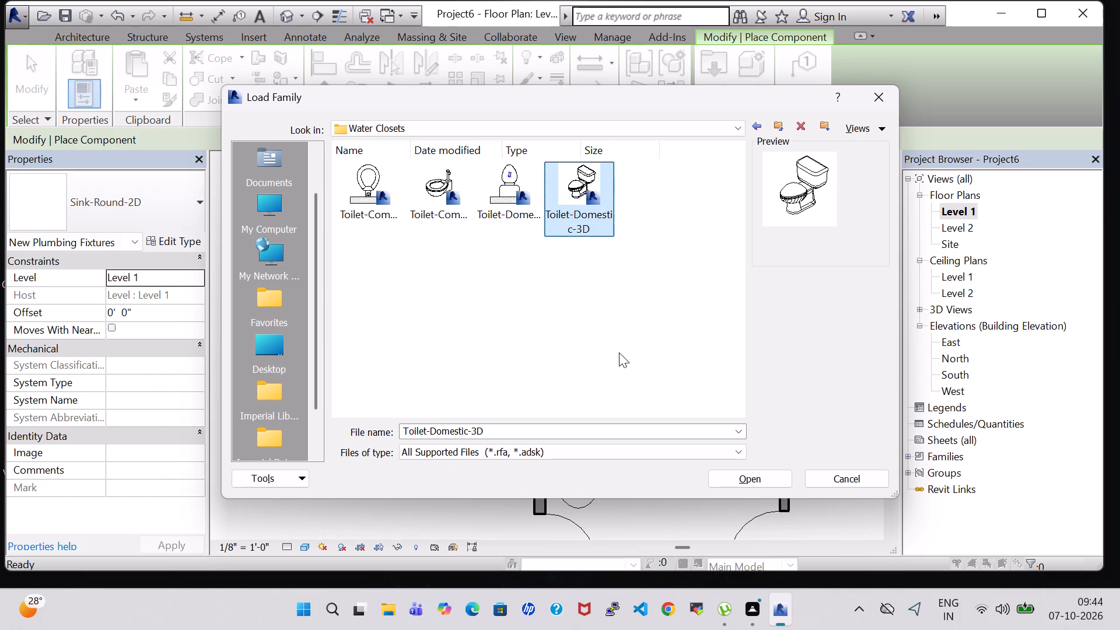
pyautogui.click(738, 482)
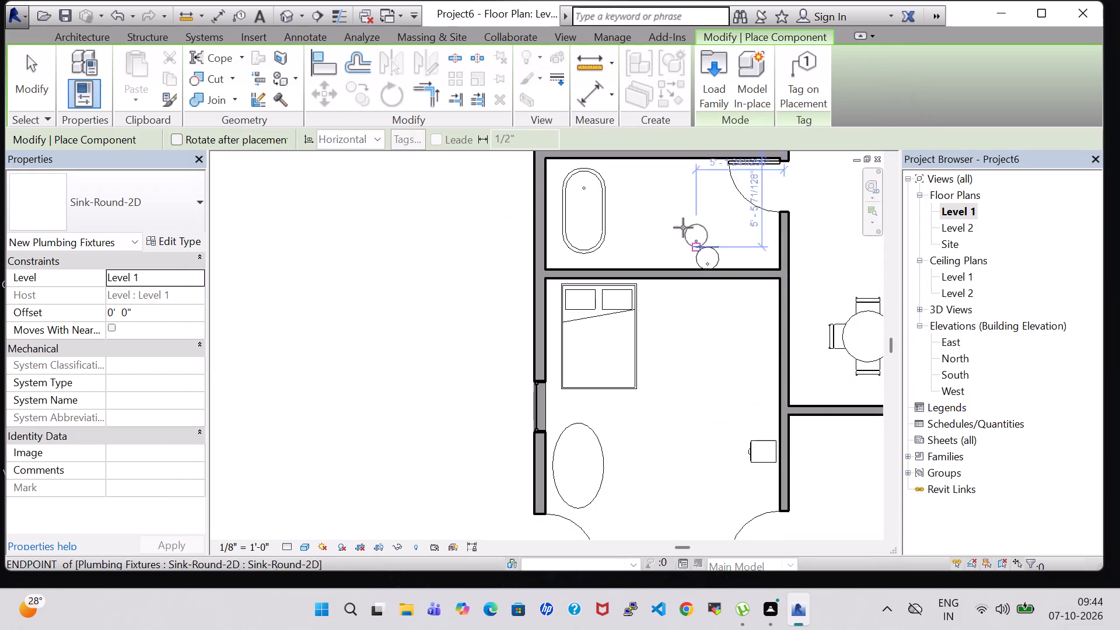
# Load the Toilet-Domestic-2D family from Plumbing > Architectural > Fixtures > Water Closets for component placement.
pyautogui.click(716, 94)
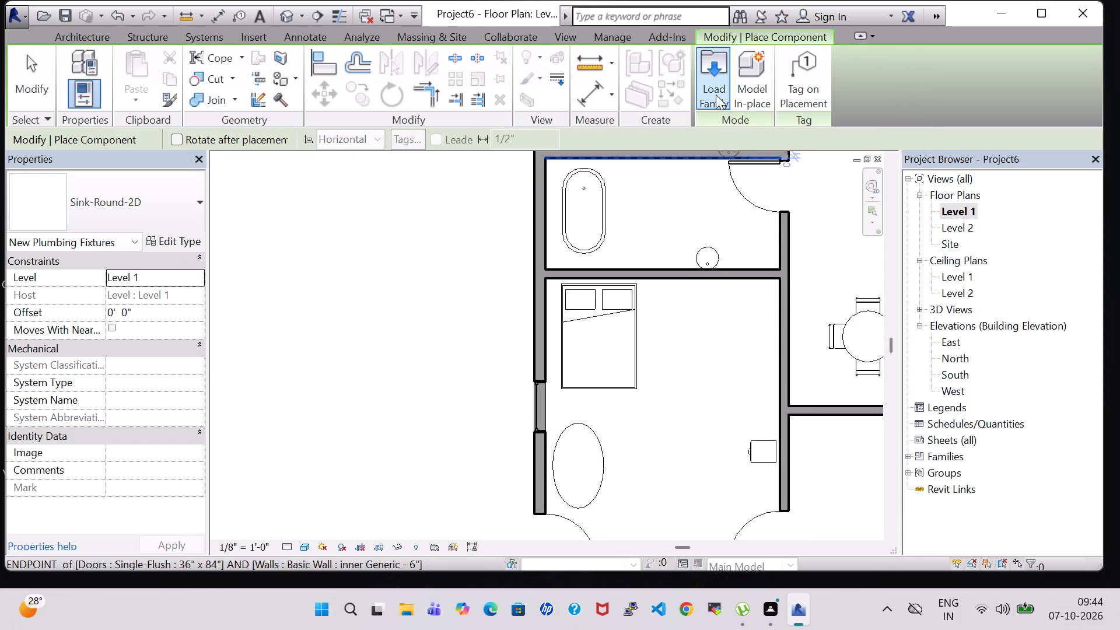
pyautogui.click(656, 383)
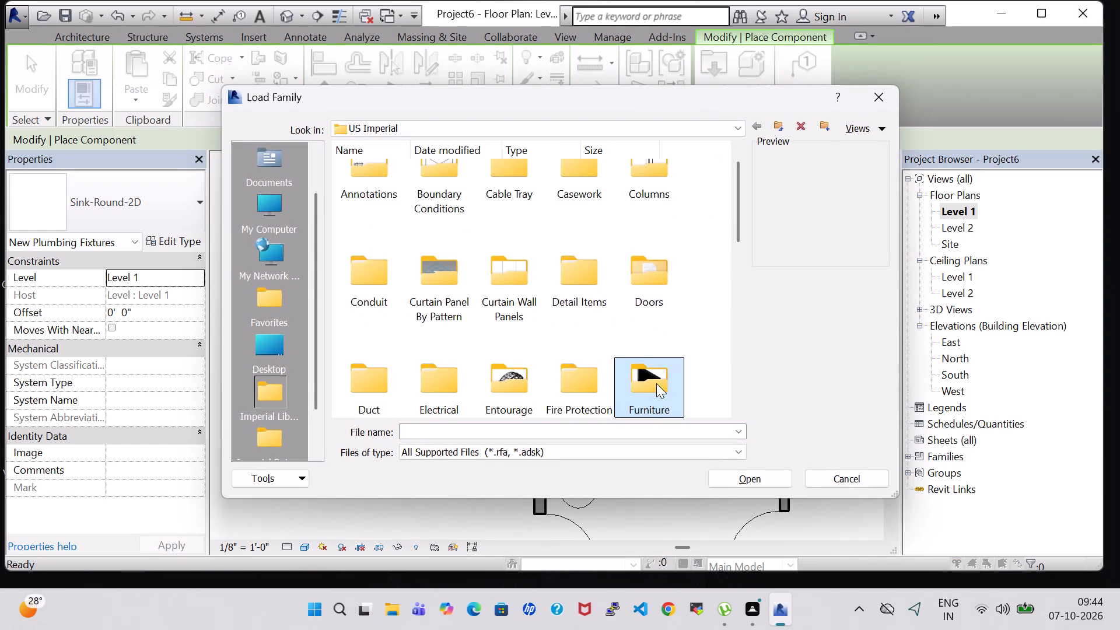
pyautogui.write('pl')
pyautogui.doubleClick(522, 200)
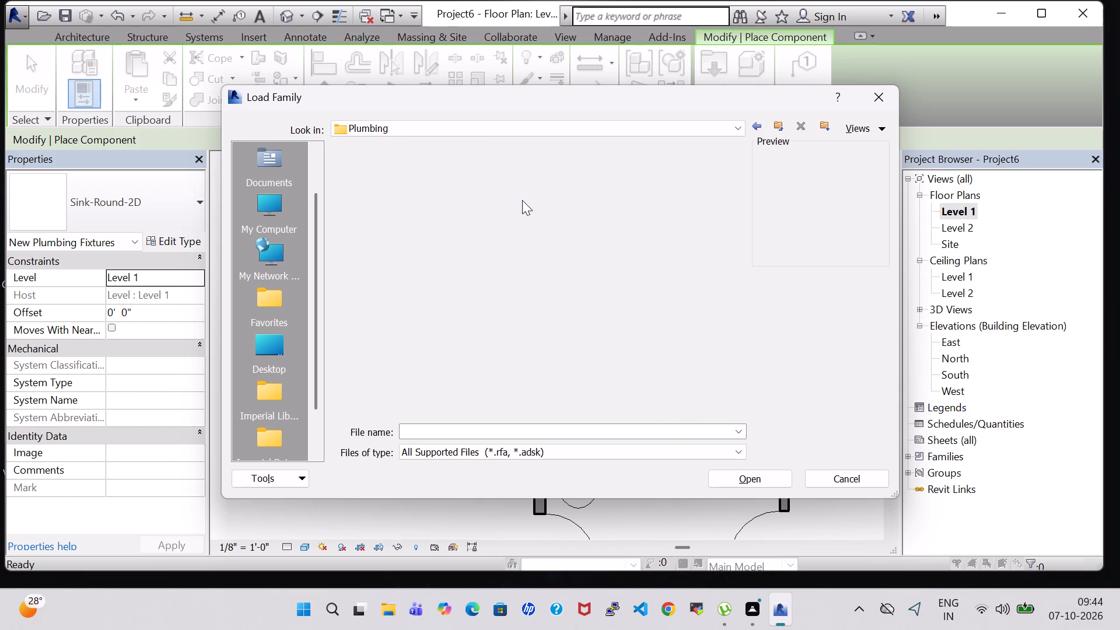
pyautogui.doubleClick(368, 197)
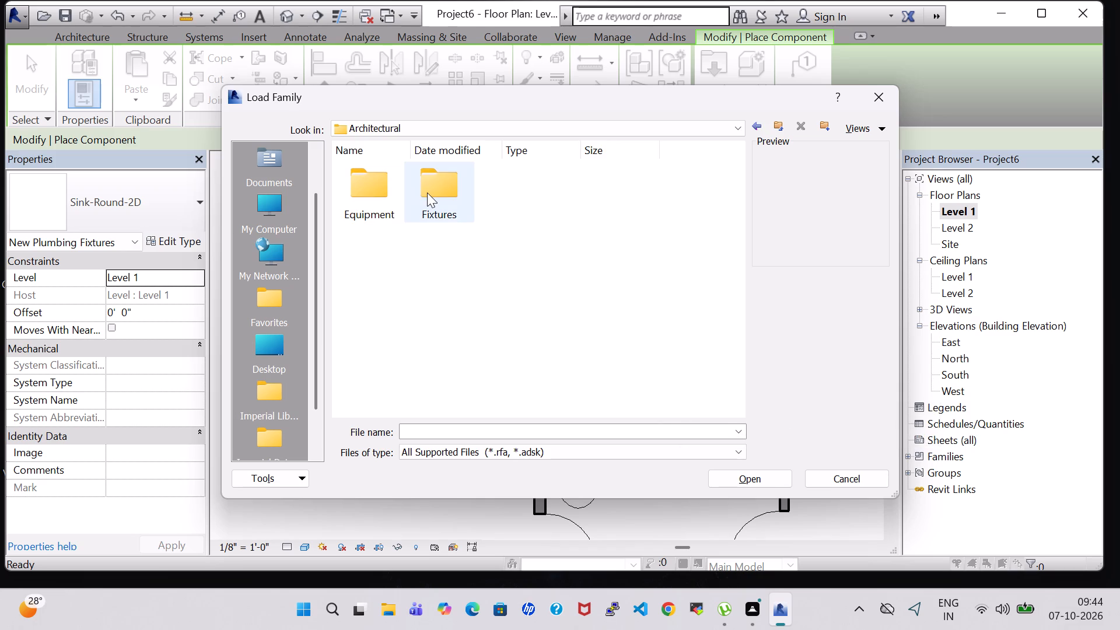
pyautogui.doubleClick(427, 192)
pyautogui.doubleClick(424, 296)
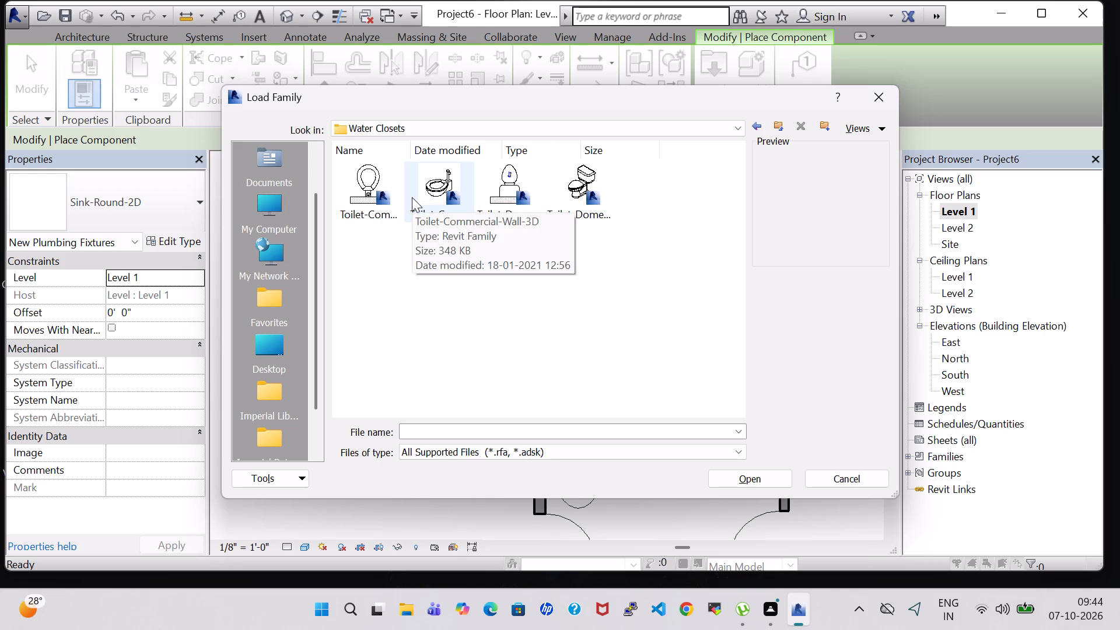
pyautogui.click(519, 178)
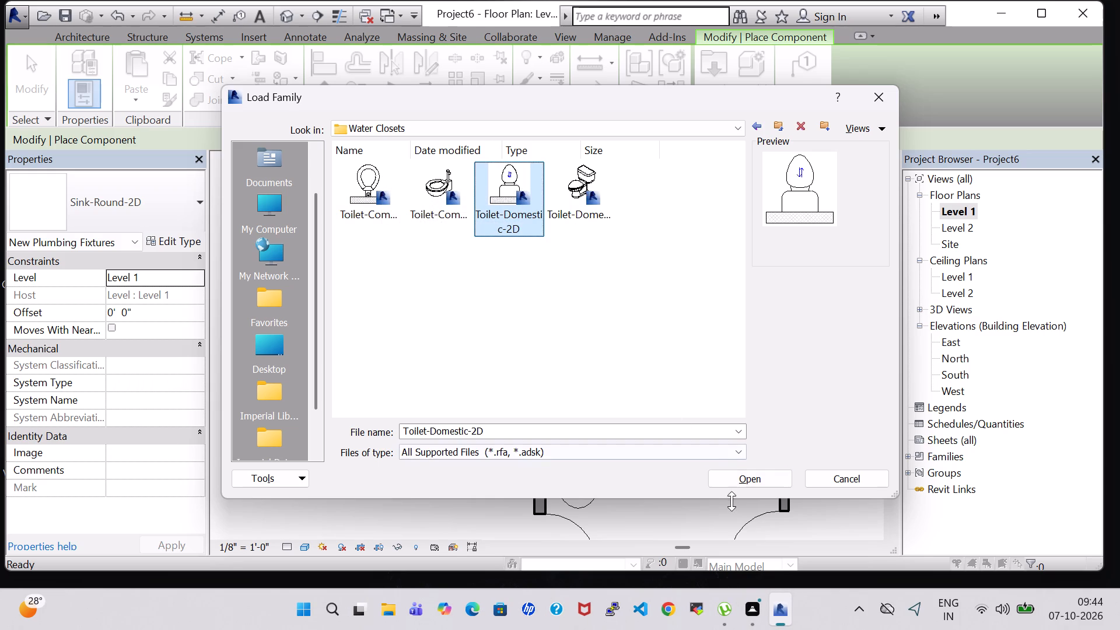
pyautogui.click(716, 466)
pyautogui.click(730, 478)
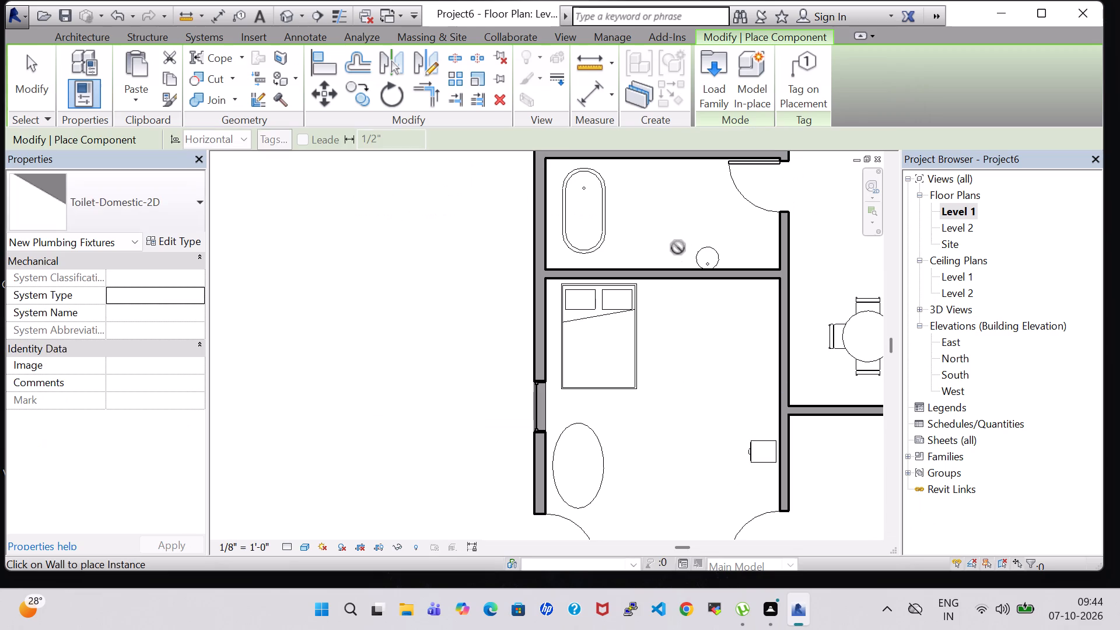
# Place the toilet on the bathroom wall opposite the sink, midway along it, about 7' 2" from each side wall.
pyautogui.click(657, 160)
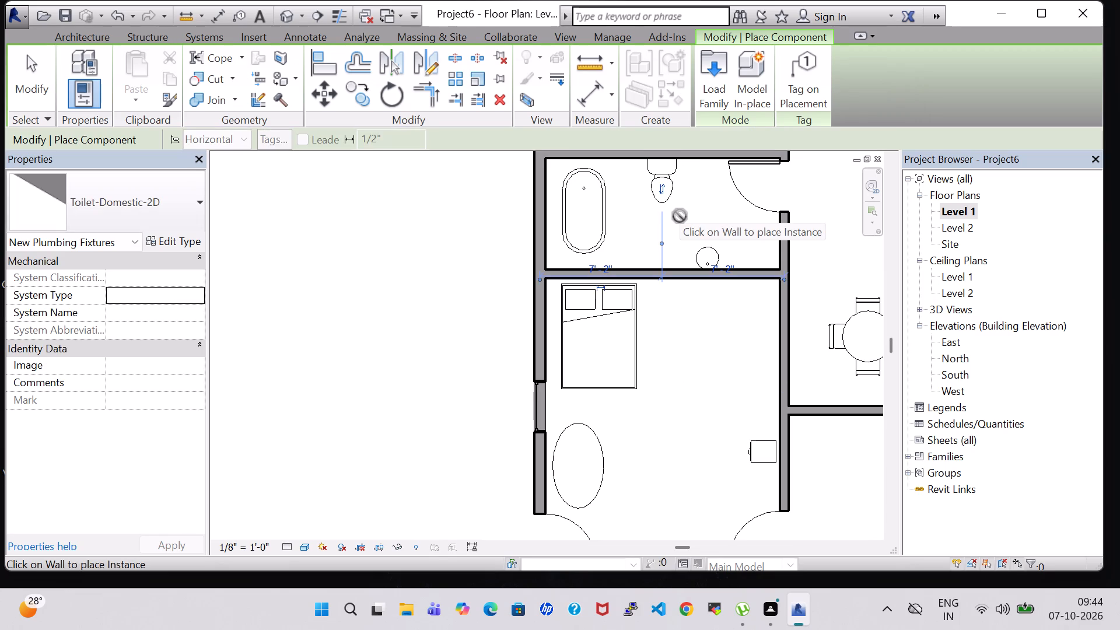
pyautogui.press('Escape')
pyautogui.press('Escape')
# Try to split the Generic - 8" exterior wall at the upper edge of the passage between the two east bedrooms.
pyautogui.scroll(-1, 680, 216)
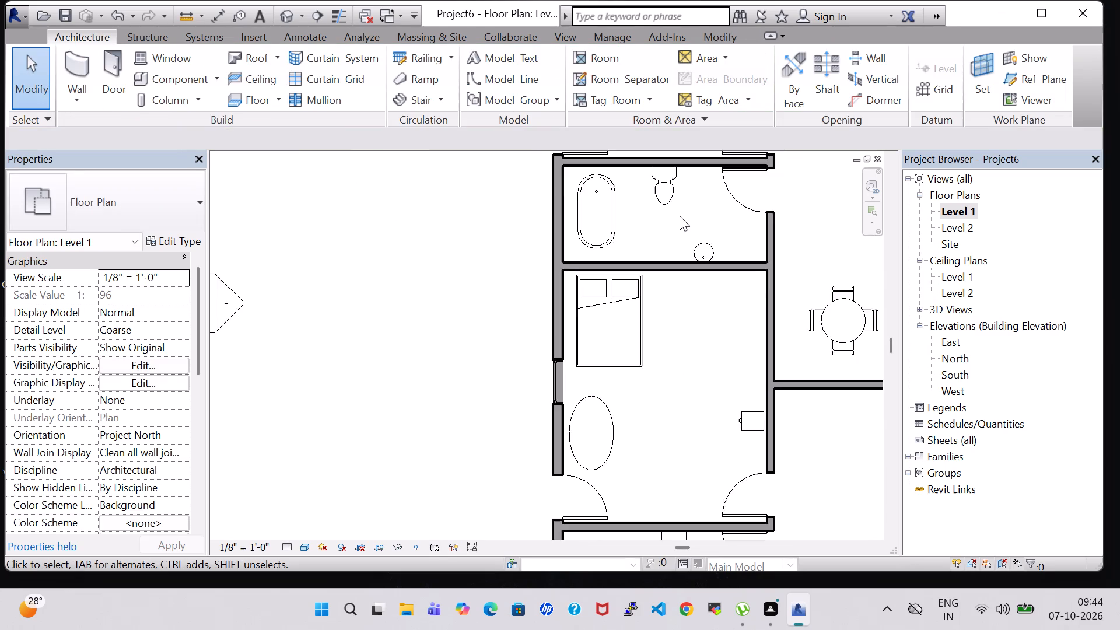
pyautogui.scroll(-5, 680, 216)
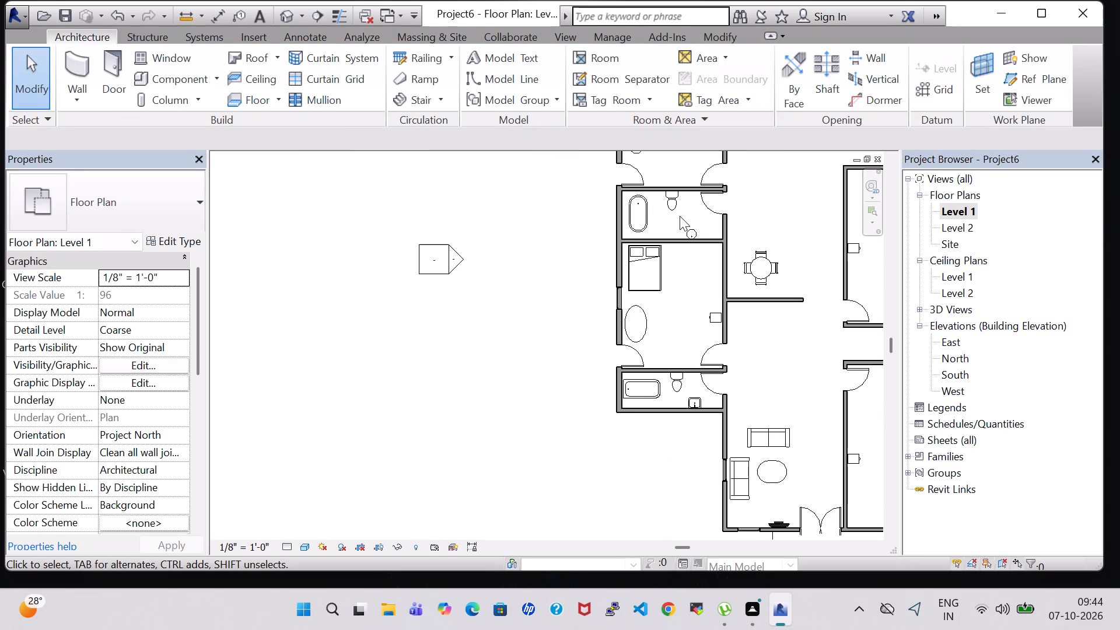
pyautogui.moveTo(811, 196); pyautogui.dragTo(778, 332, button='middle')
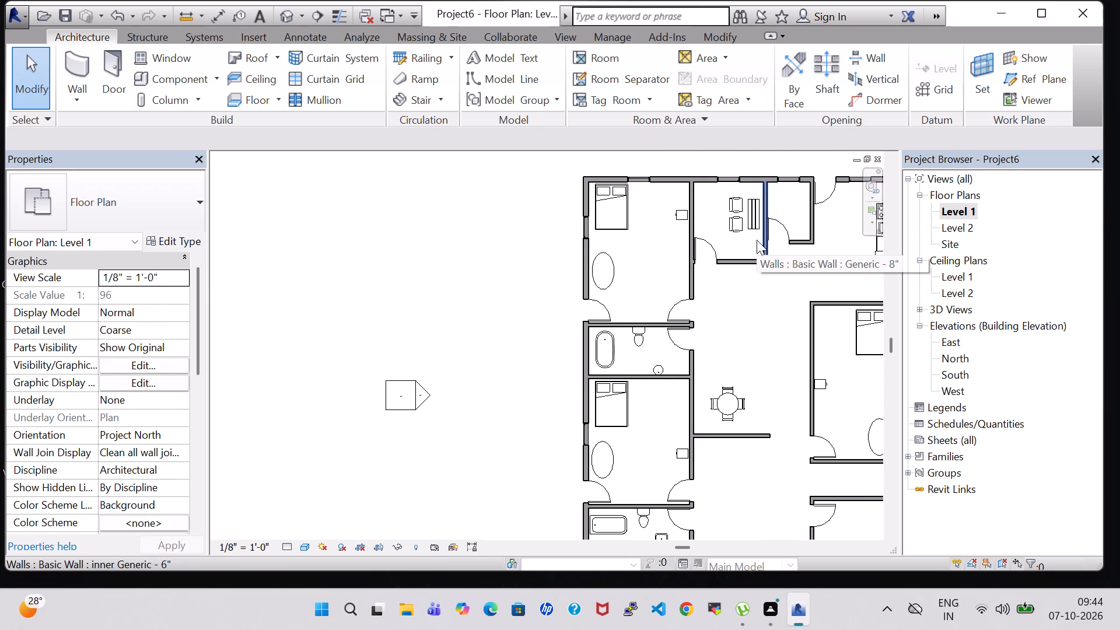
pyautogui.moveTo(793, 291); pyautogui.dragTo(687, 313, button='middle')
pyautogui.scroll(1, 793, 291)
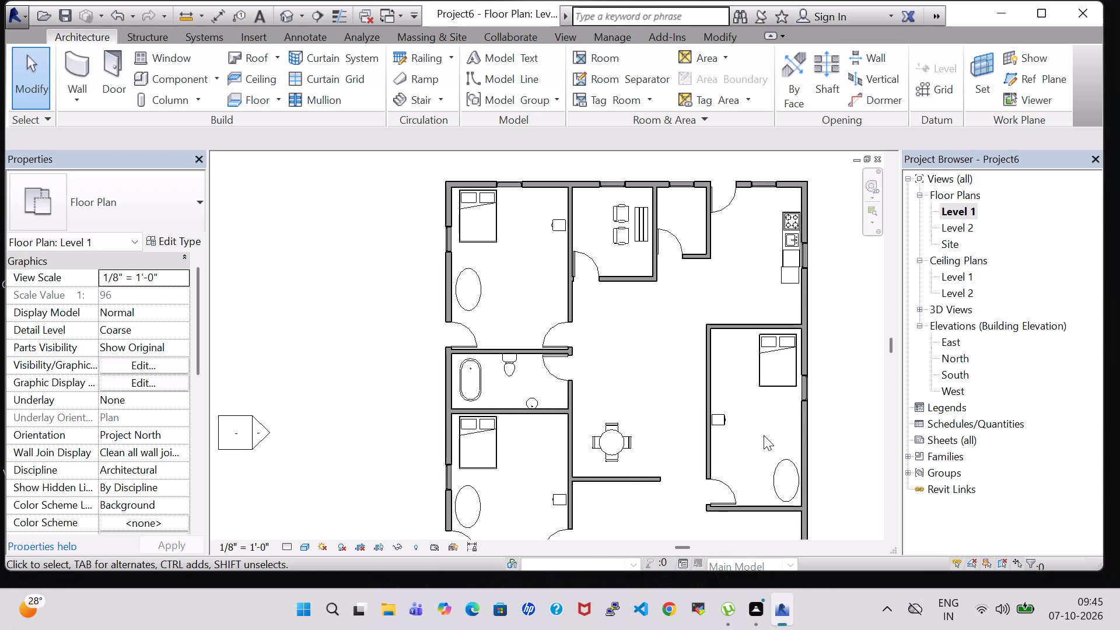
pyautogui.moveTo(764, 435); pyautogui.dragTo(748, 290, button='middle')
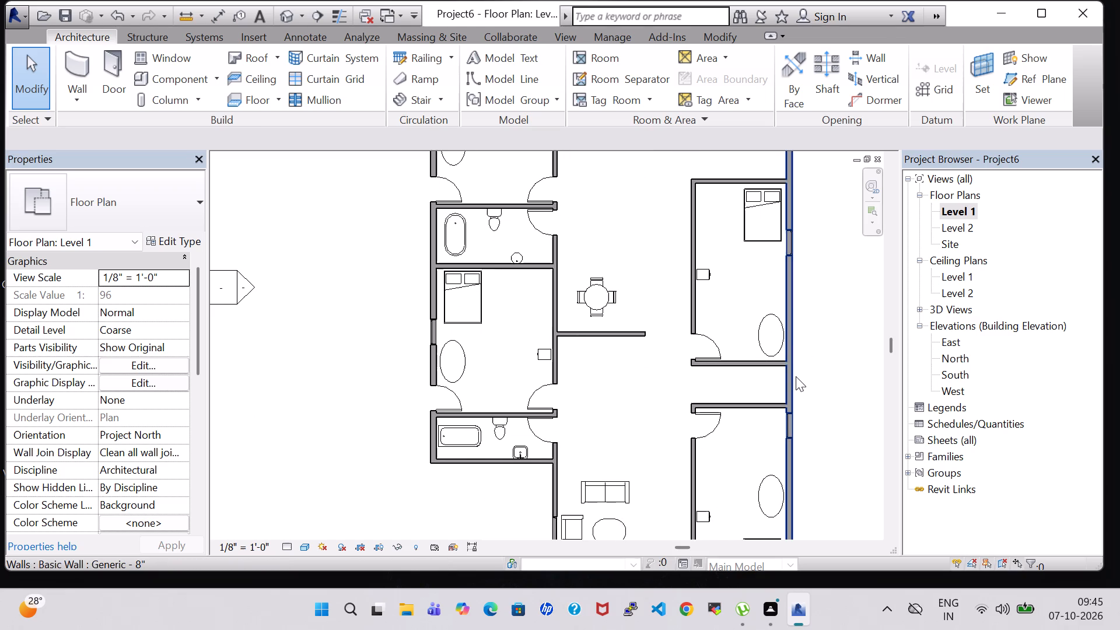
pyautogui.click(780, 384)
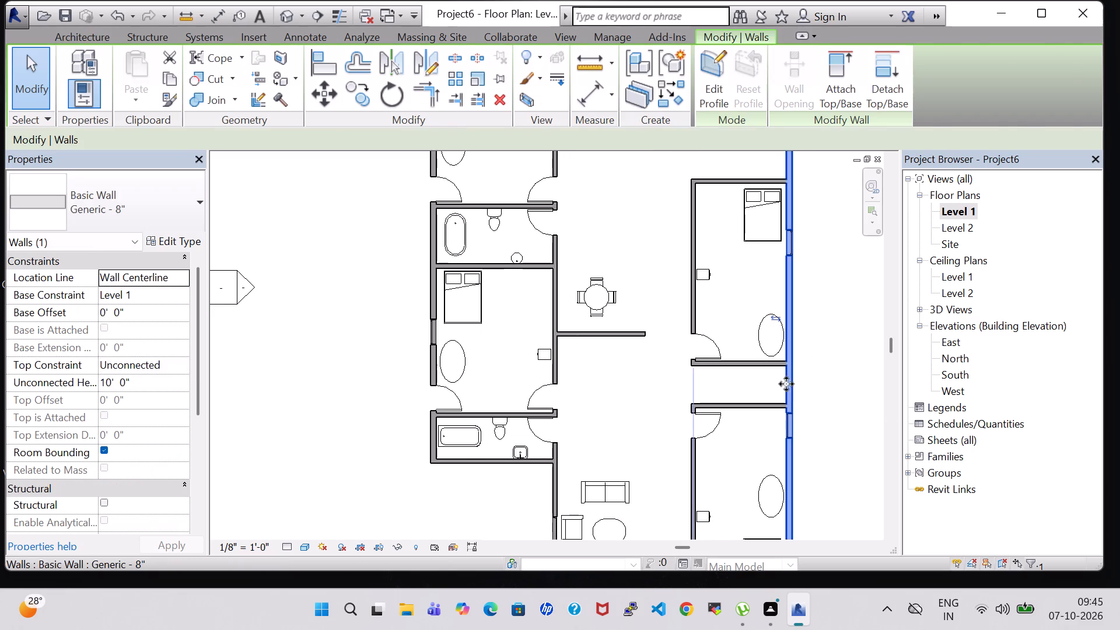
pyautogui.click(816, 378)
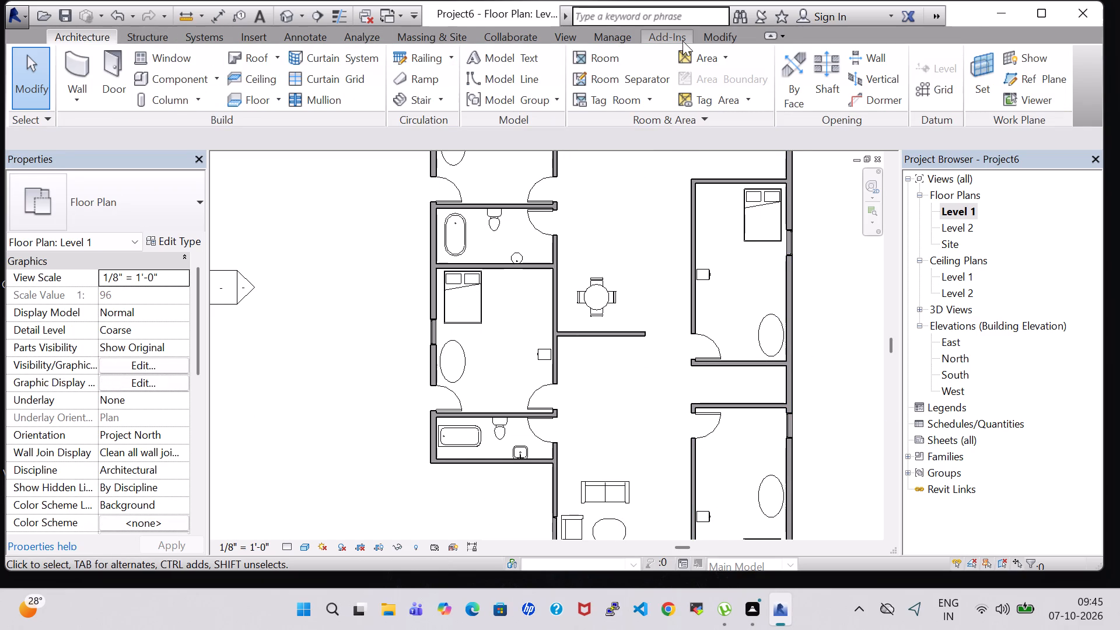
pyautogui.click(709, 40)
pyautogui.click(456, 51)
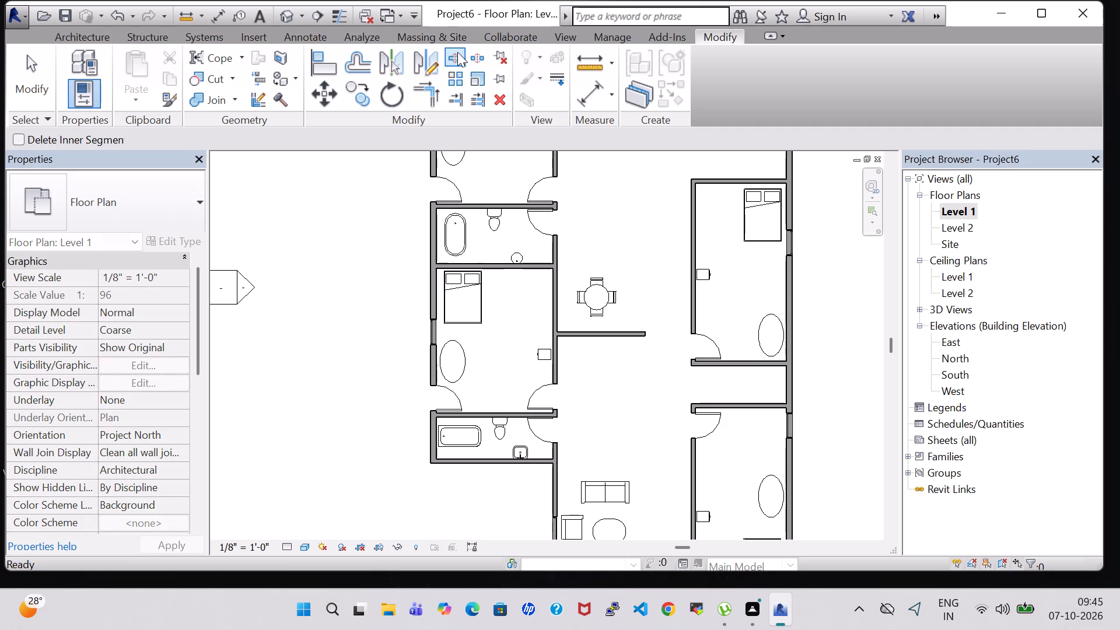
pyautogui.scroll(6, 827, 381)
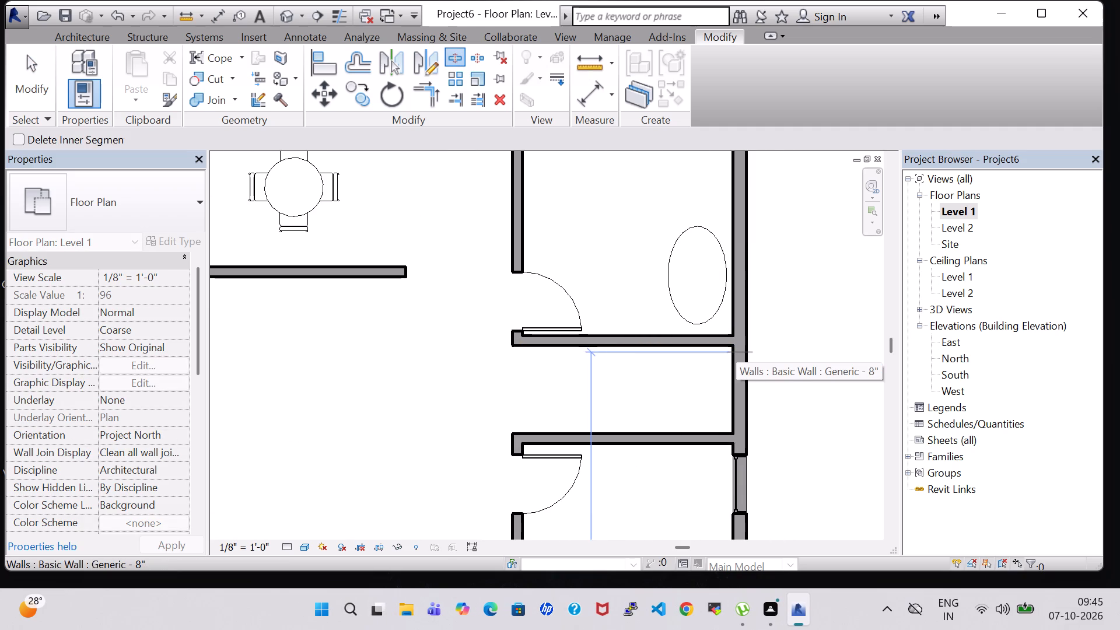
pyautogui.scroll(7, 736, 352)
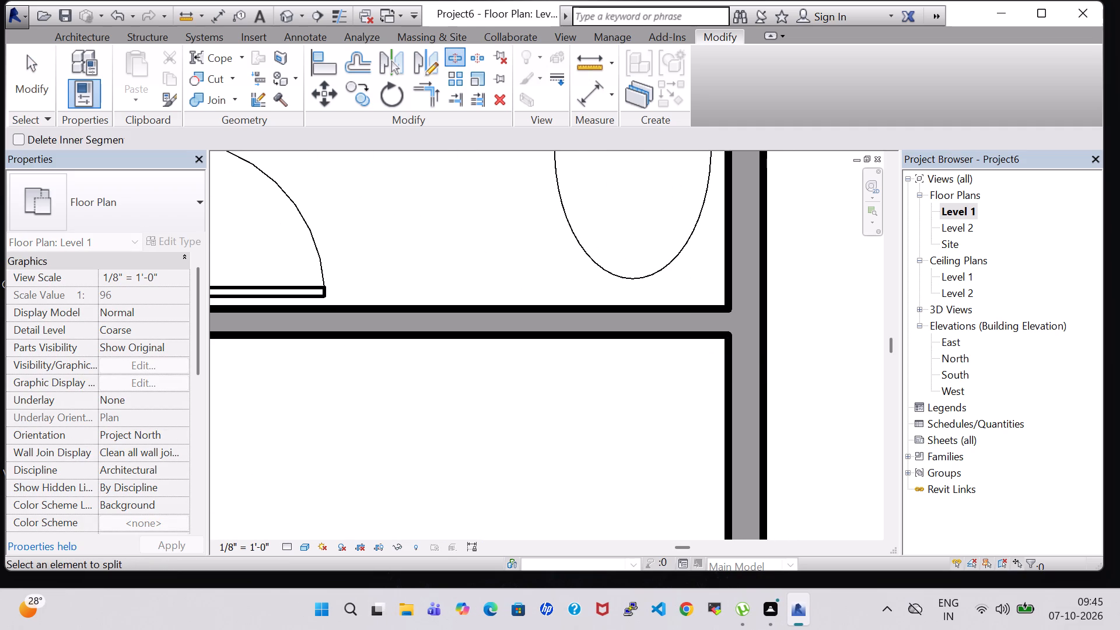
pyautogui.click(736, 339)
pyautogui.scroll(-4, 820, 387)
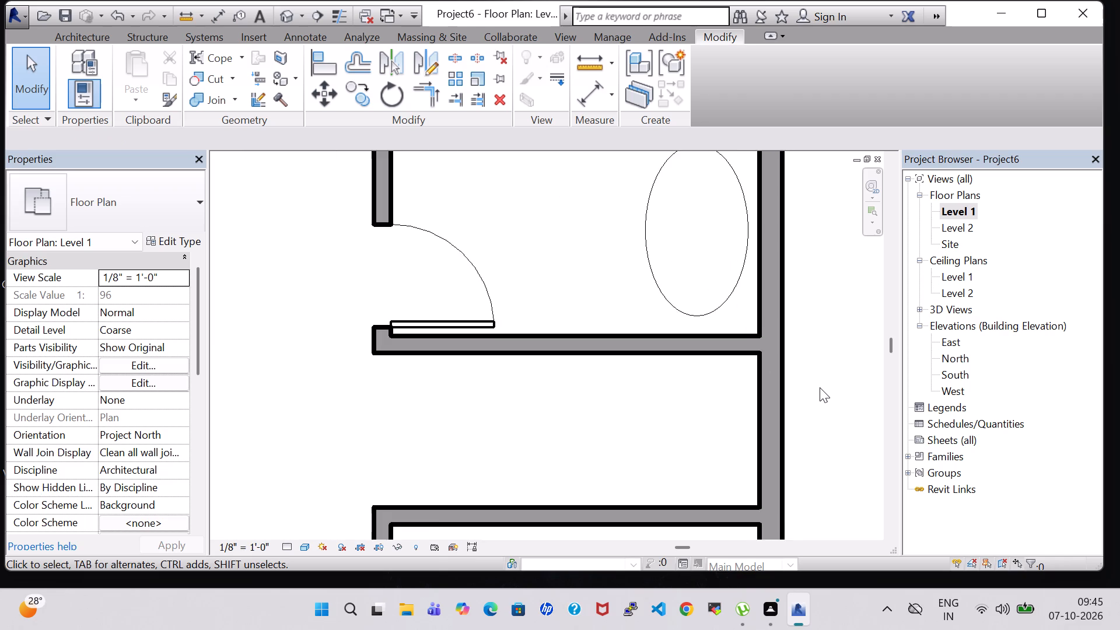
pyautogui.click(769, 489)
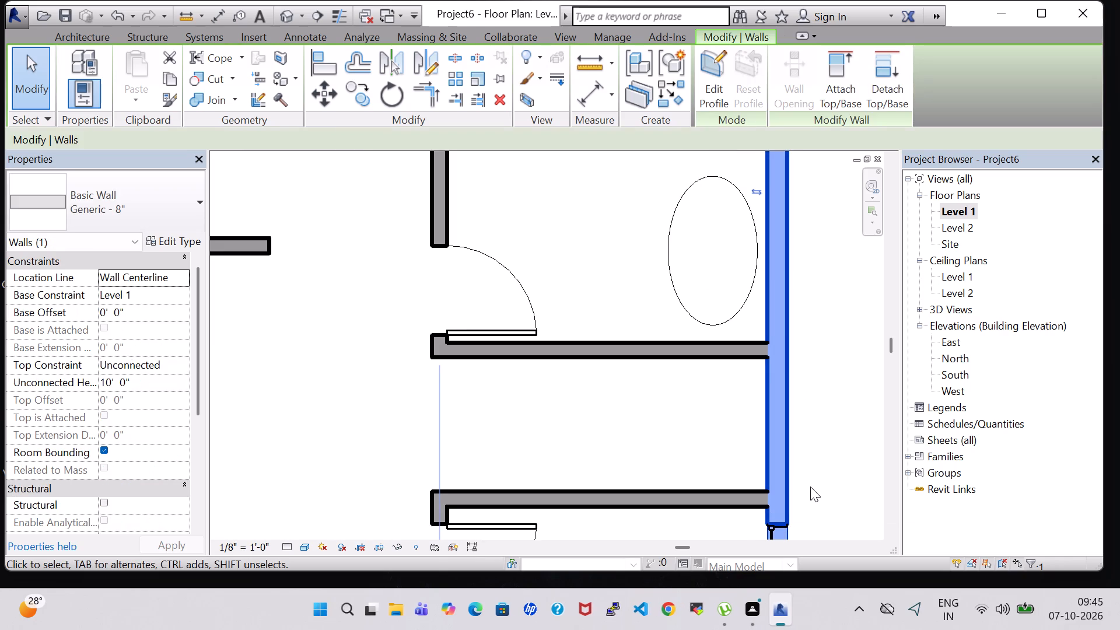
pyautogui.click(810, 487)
# Split the east exterior wall at both edges of the passage between the two bedrooms.
pyautogui.click(459, 60)
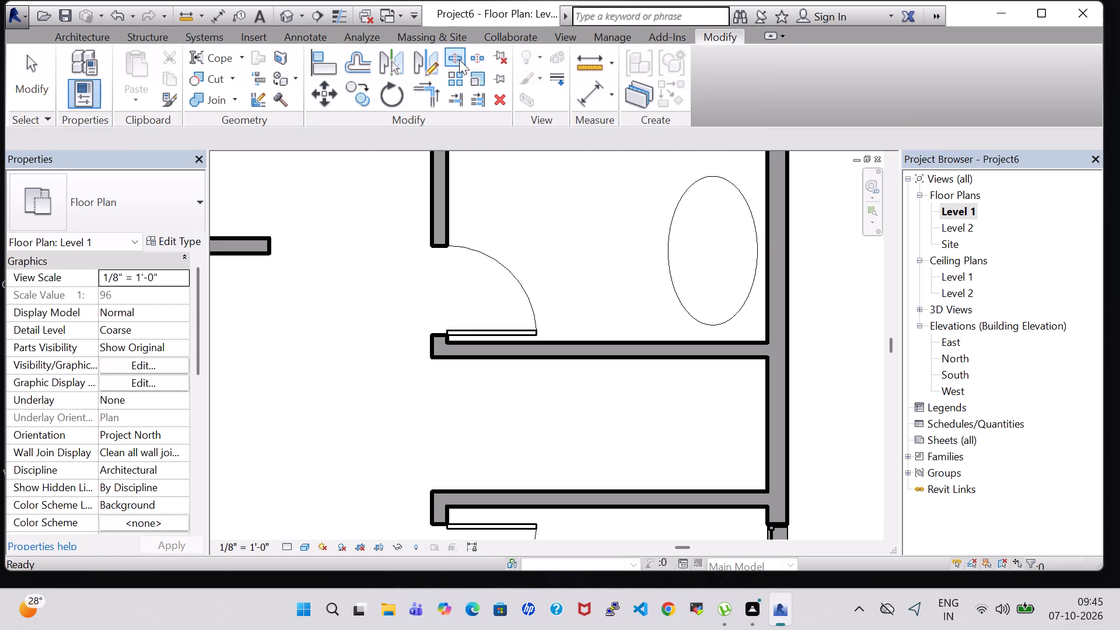
pyautogui.click(794, 488)
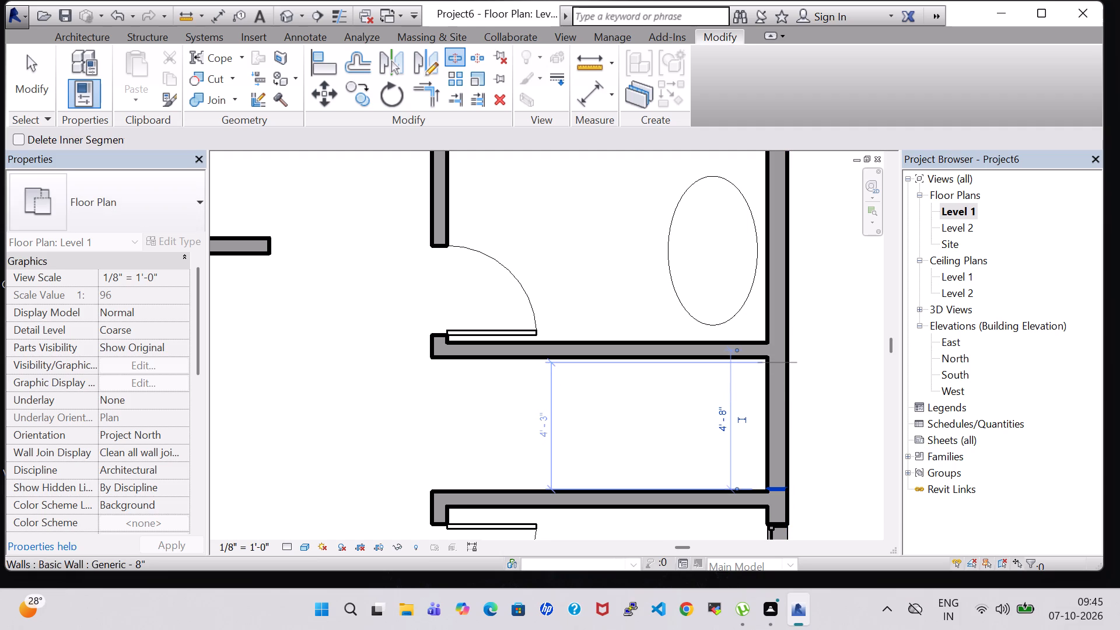
pyautogui.scroll(3, 786, 363)
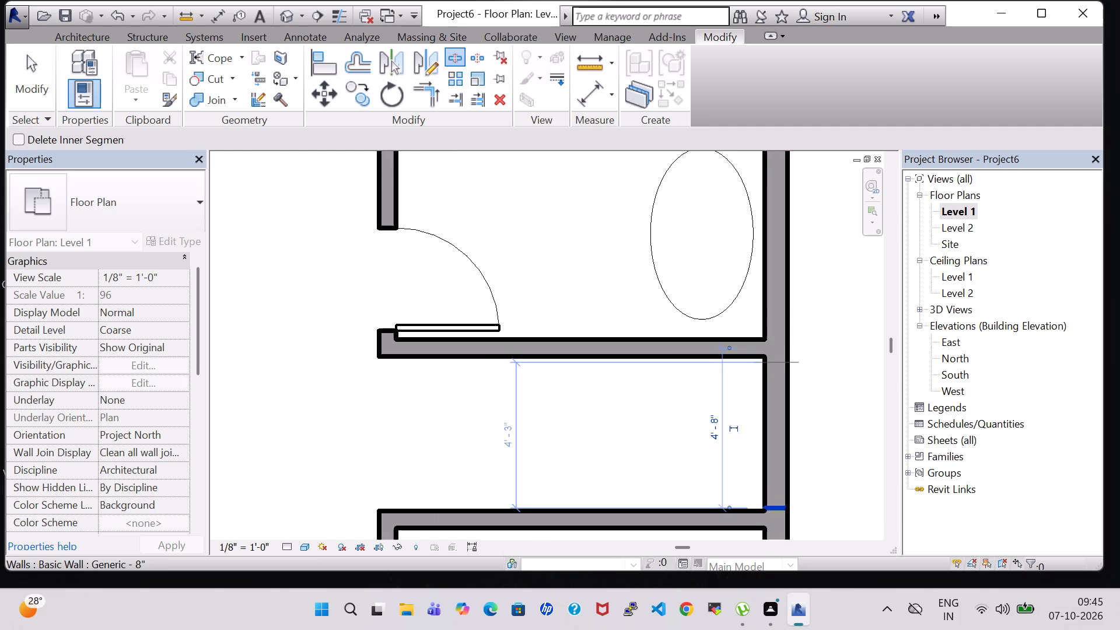
pyautogui.scroll(4, 786, 363)
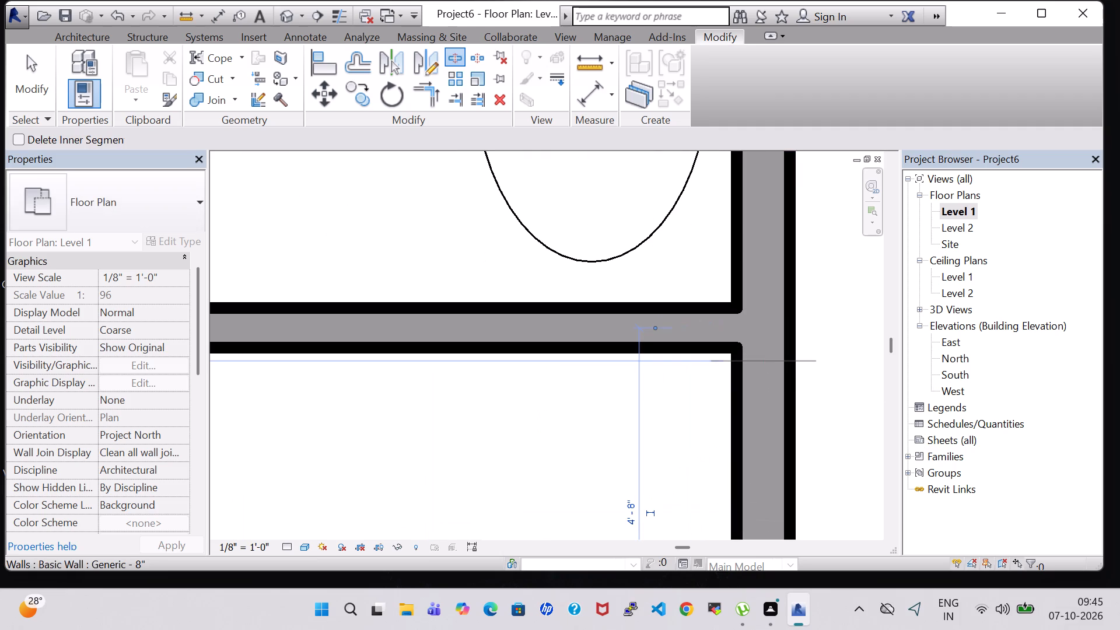
pyautogui.click(785, 357)
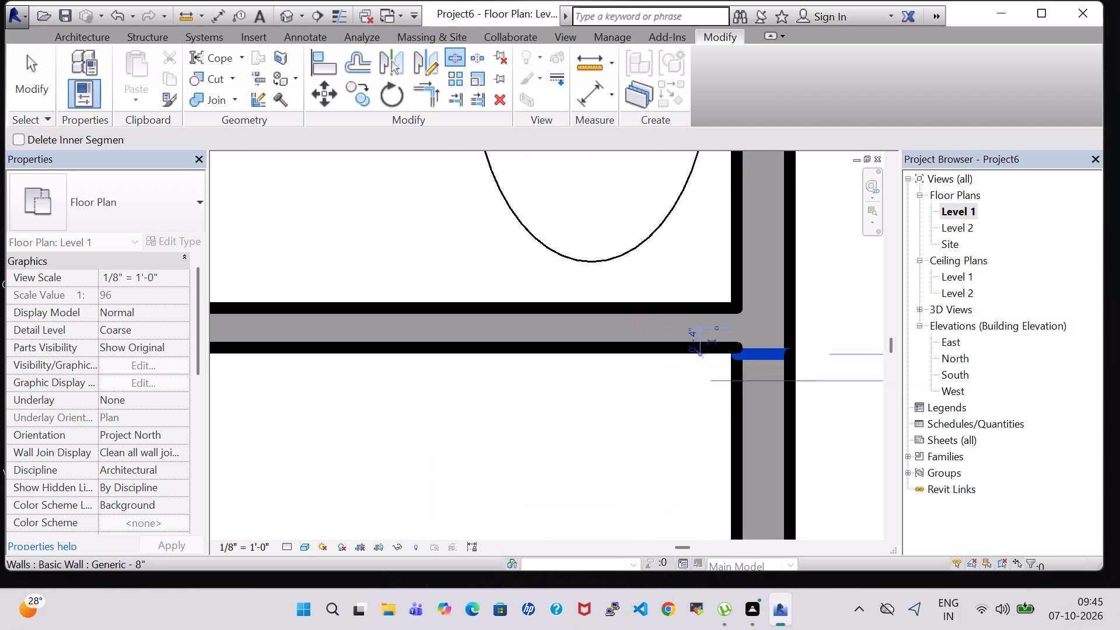
pyautogui.press('Escape')
pyautogui.press('Escape')
# Delete the split-off exterior wall segment closing the passage between the two east bedrooms.
pyautogui.click(767, 422)
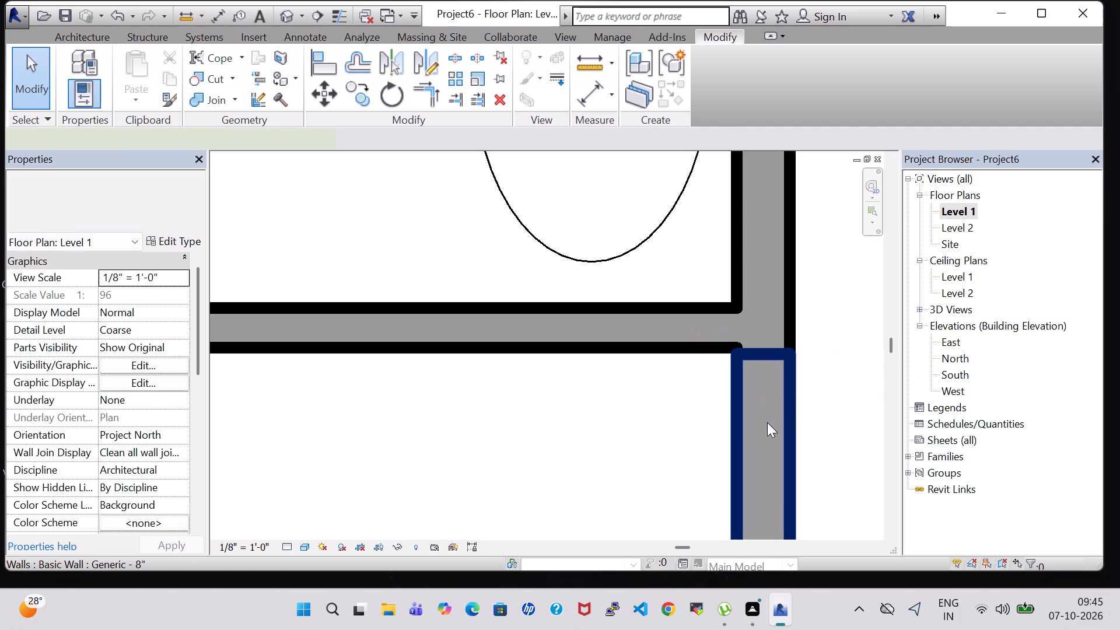
pyautogui.press('Delete')
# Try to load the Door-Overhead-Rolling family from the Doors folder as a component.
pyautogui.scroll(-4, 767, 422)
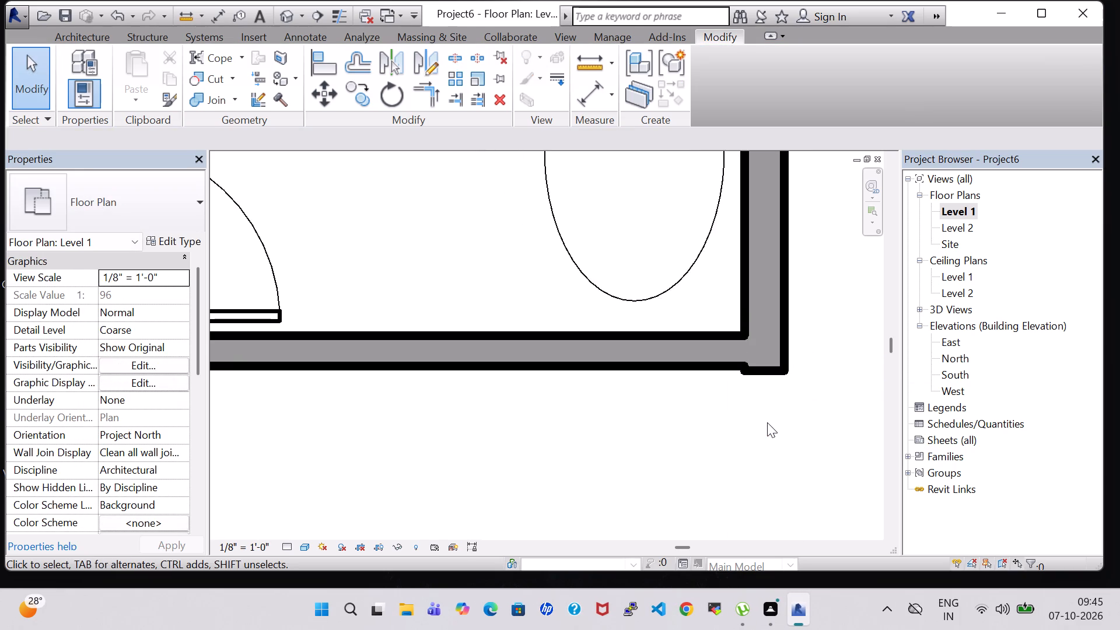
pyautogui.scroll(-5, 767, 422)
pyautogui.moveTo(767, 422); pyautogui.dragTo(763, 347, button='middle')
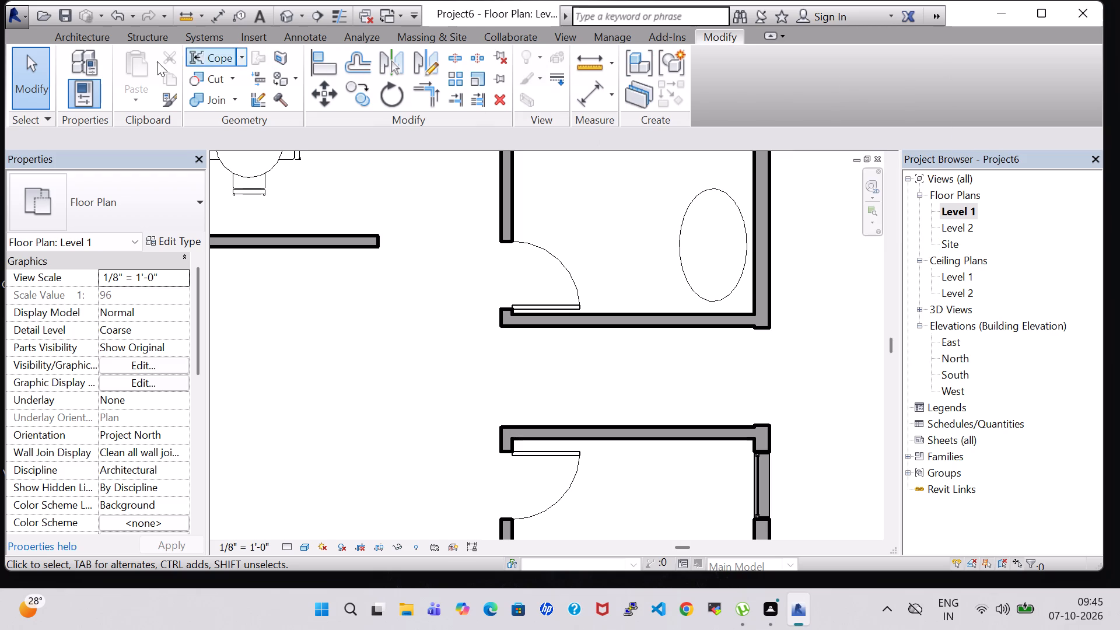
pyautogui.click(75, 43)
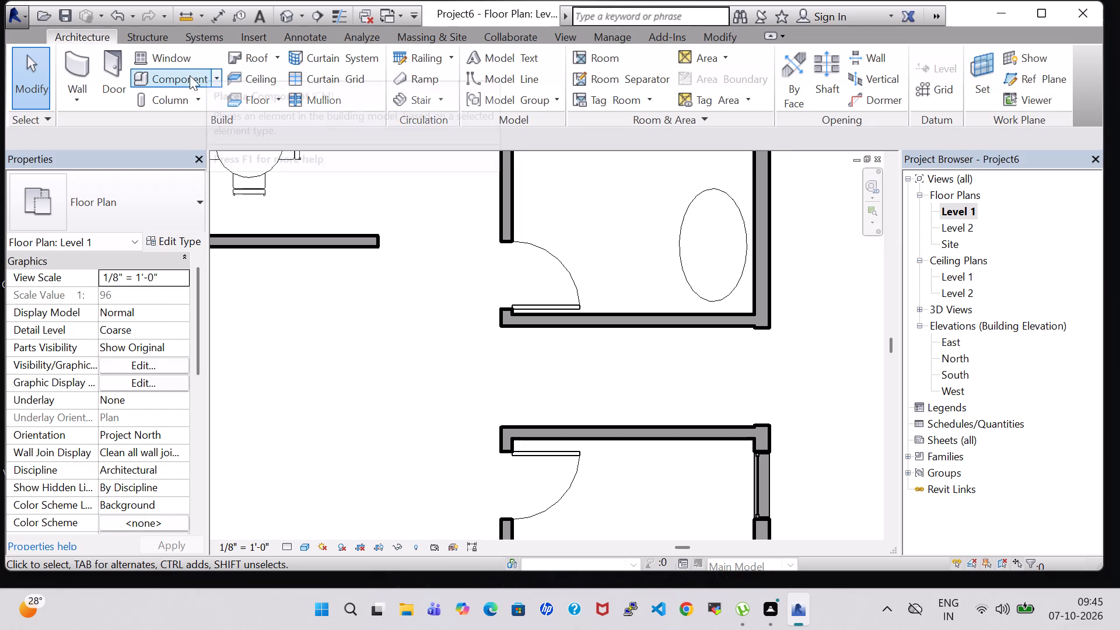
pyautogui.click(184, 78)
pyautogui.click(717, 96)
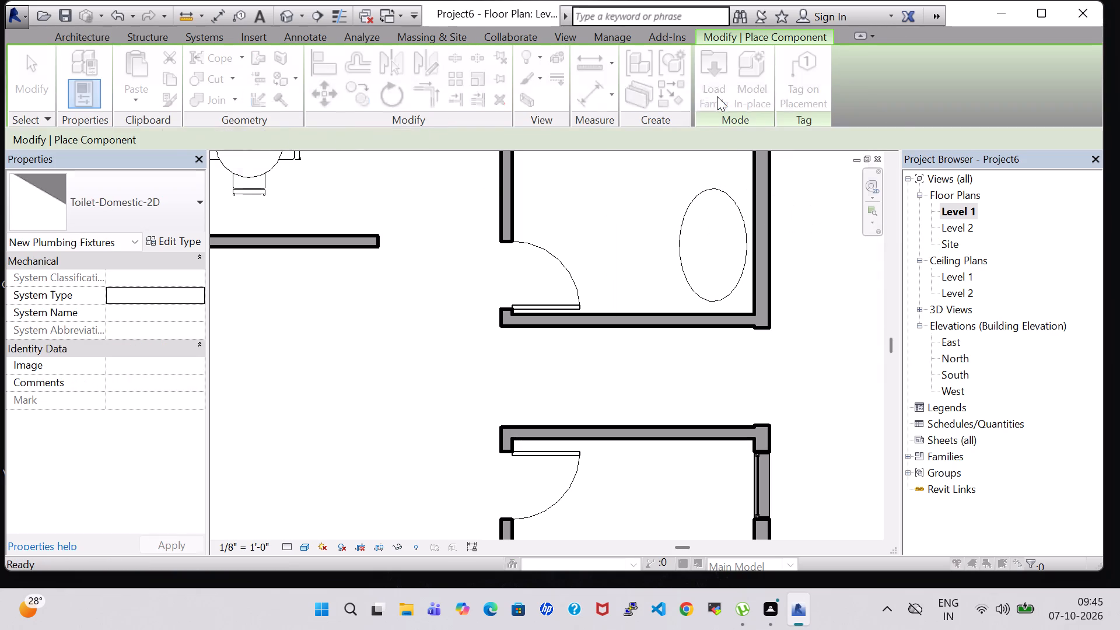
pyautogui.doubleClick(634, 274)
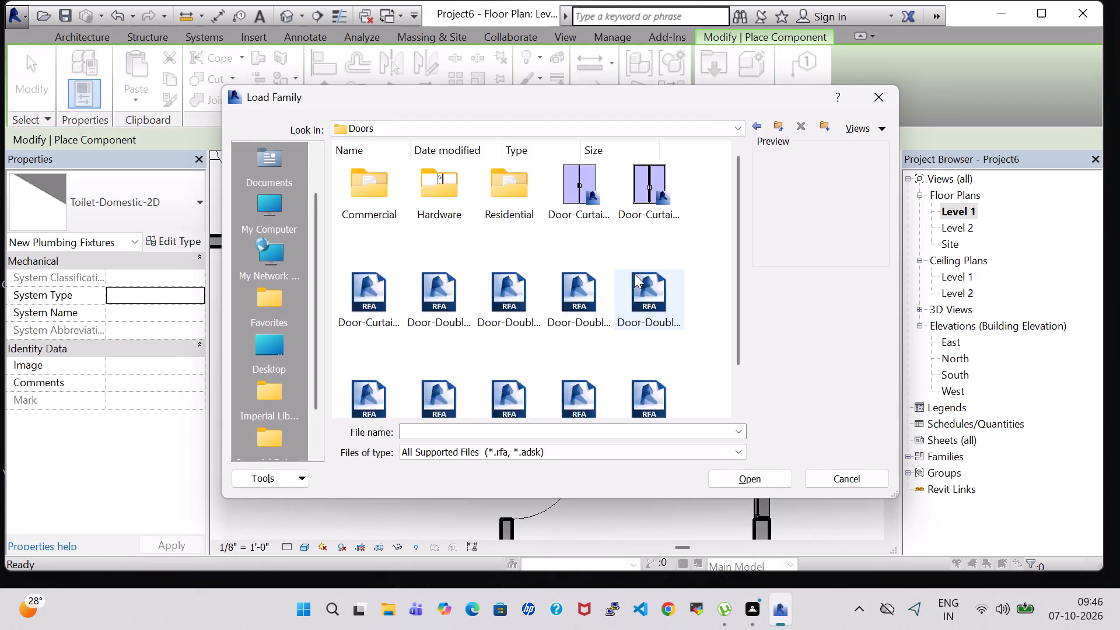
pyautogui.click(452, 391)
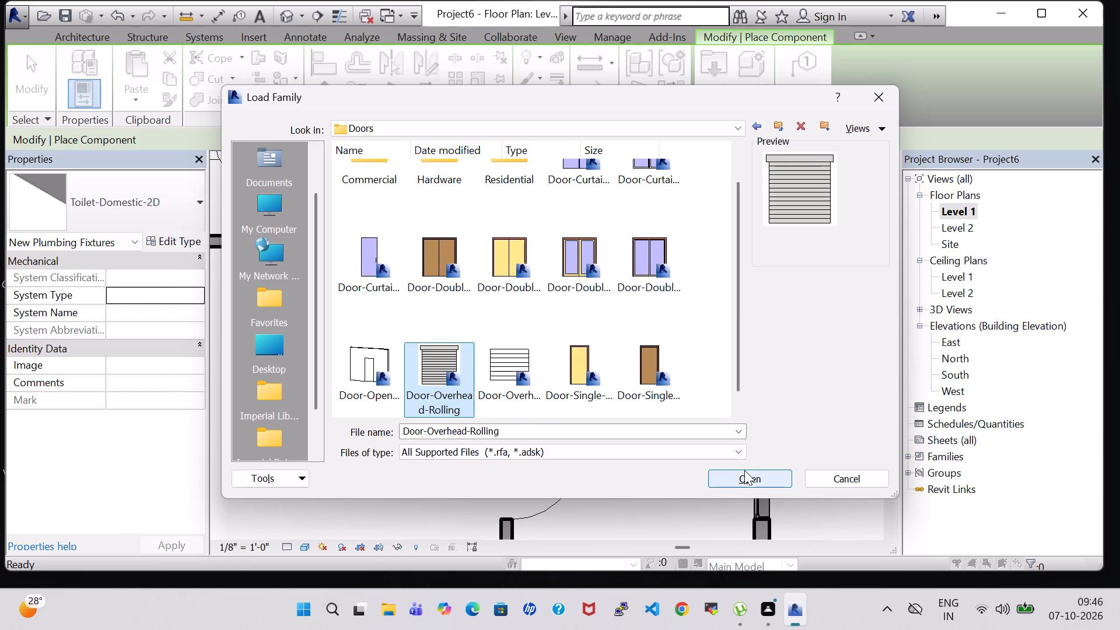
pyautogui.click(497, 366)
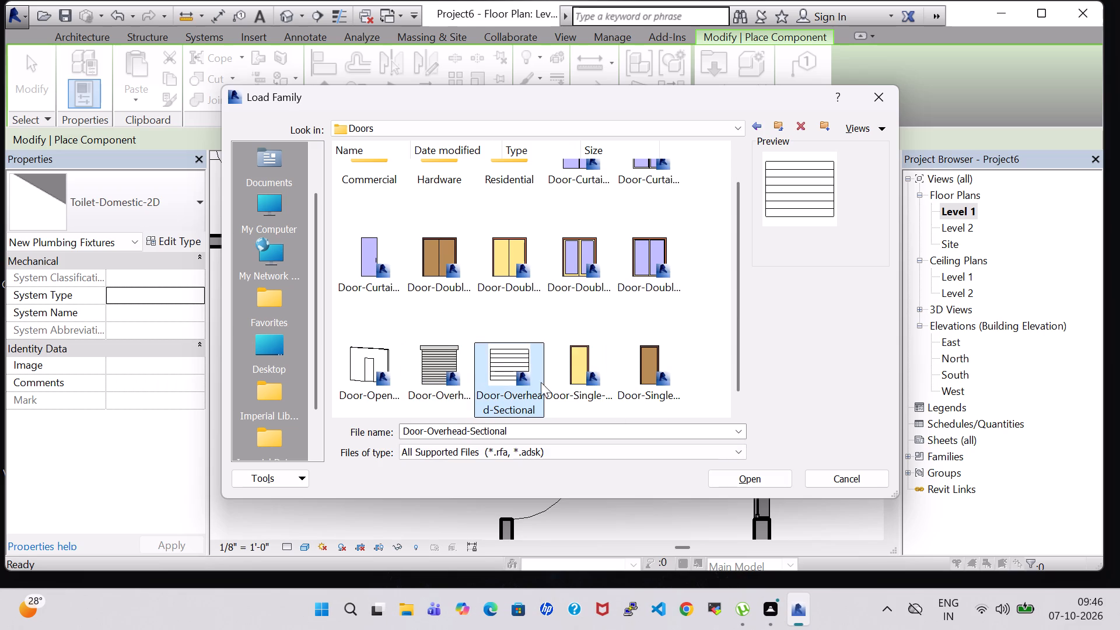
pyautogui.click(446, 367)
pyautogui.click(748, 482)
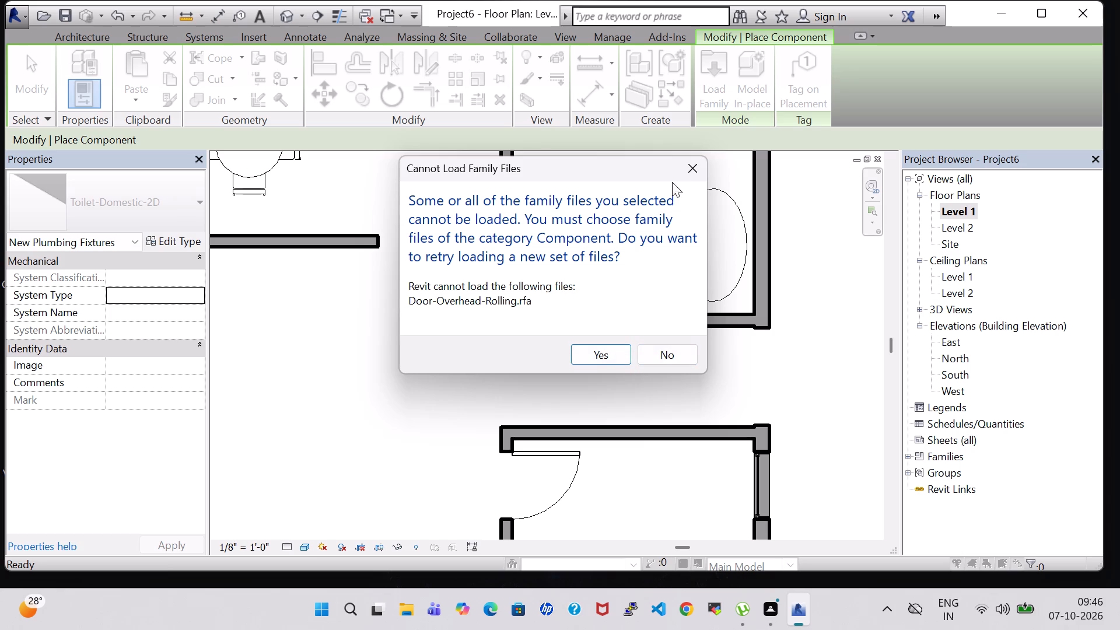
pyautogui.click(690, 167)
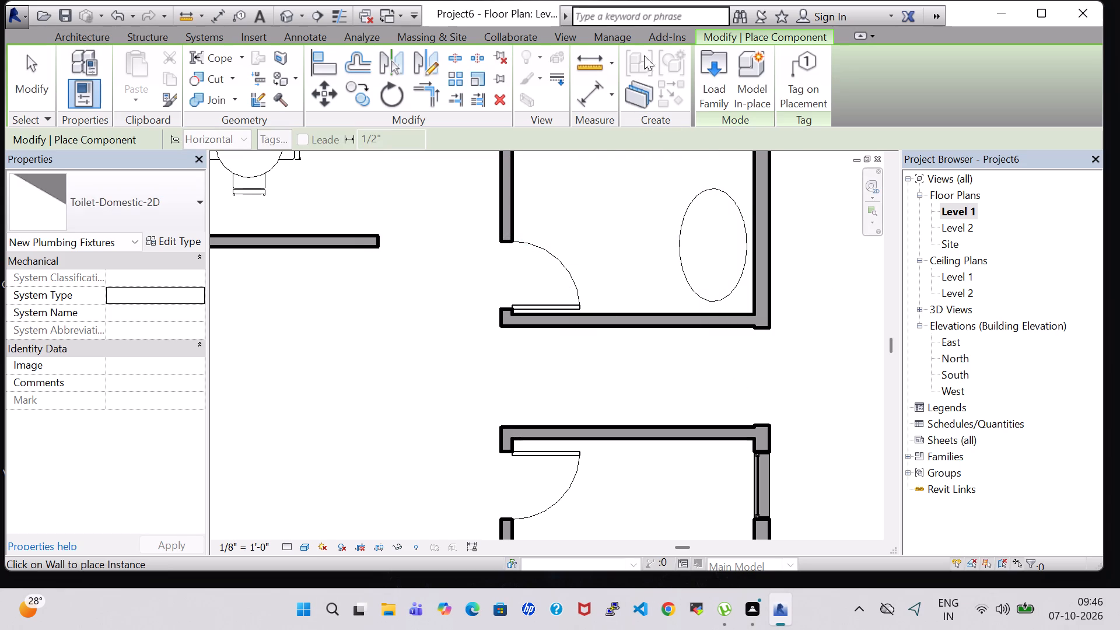
# Draw a room separation line across the open east end of the passage between the two east bedrooms.
pyautogui.click(67, 32)
pyautogui.click(611, 71)
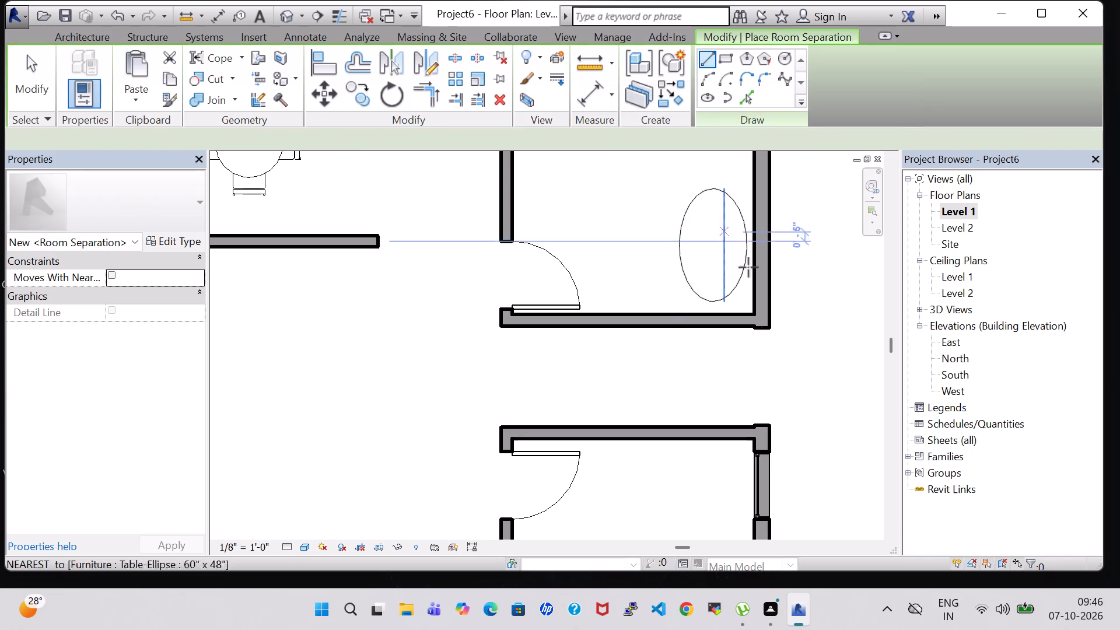
pyautogui.click(761, 331)
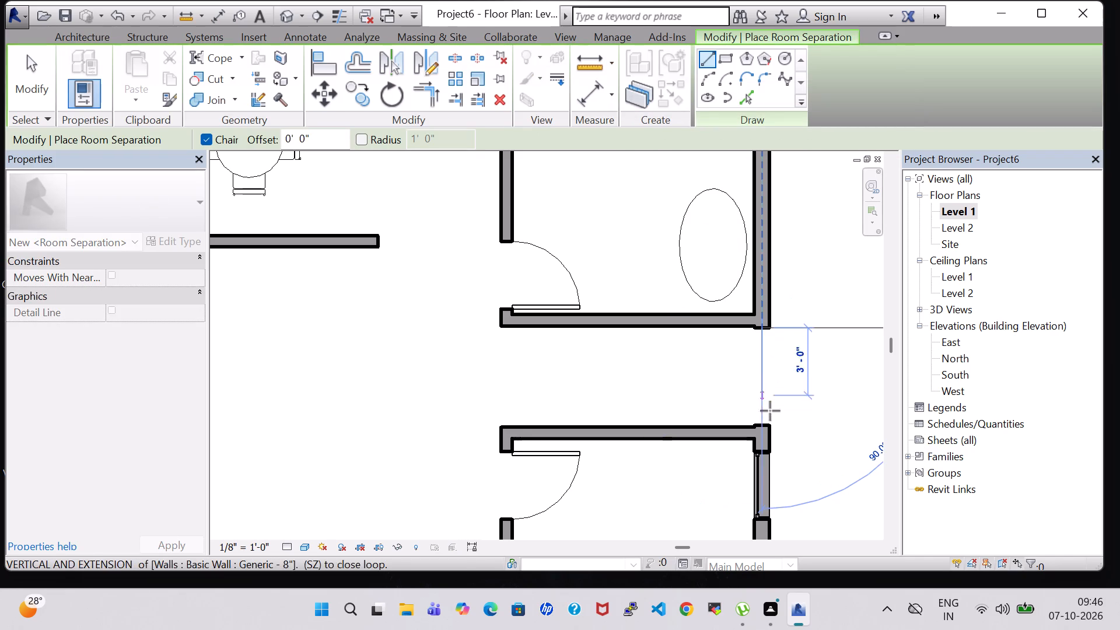
pyautogui.click(763, 424)
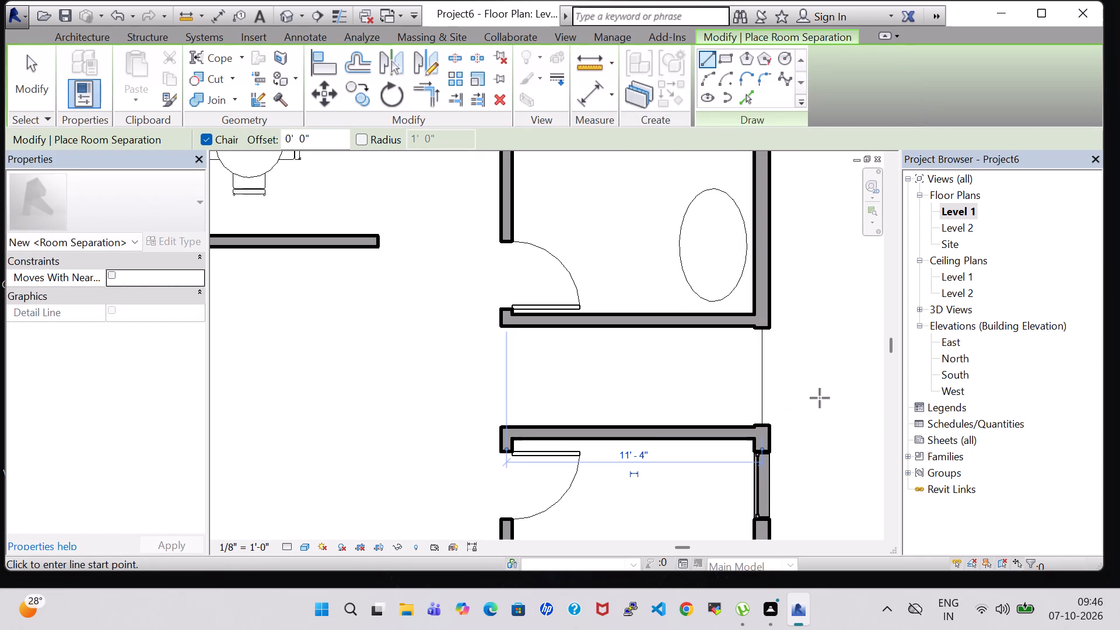
pyautogui.press('Escape')
pyautogui.press('Escape')
pyautogui.click(652, 397)
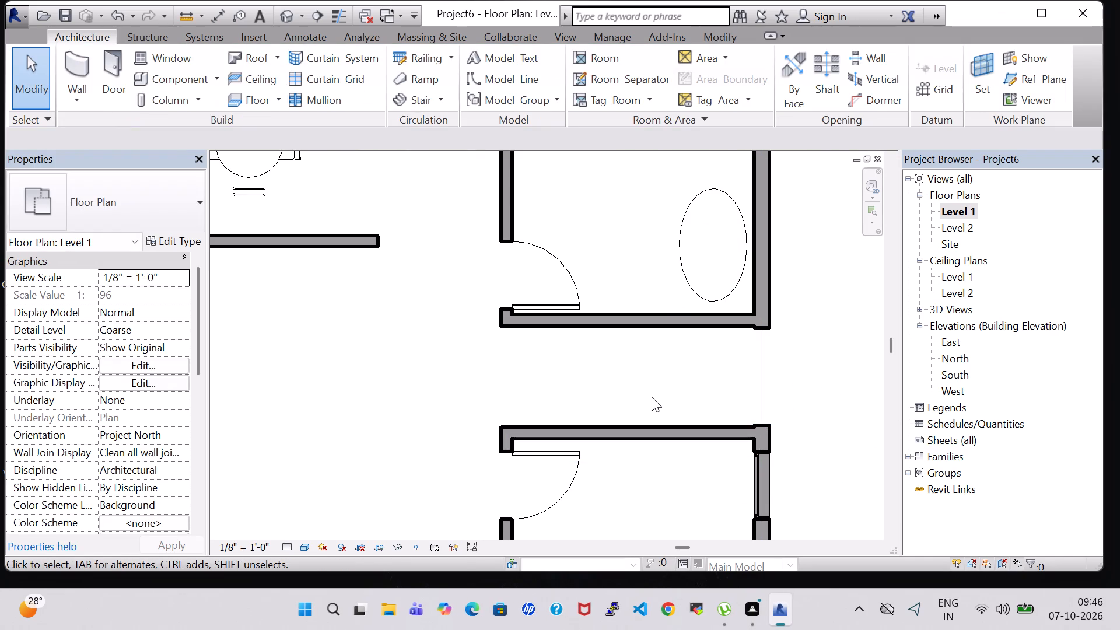
# Draw inner Generic - 6" walls south of the southeast bedroom: about 13'-3" east, 7'-4" north, and 1'-11" back to the bedroom's corner.
pyautogui.scroll(-4, 652, 397)
pyautogui.moveTo(656, 450); pyautogui.dragTo(672, 296, button='middle')
pyautogui.scroll(1, 672, 296)
pyautogui.scroll(-3, 672, 296)
pyautogui.moveTo(769, 337); pyautogui.dragTo(773, 232, button='middle')
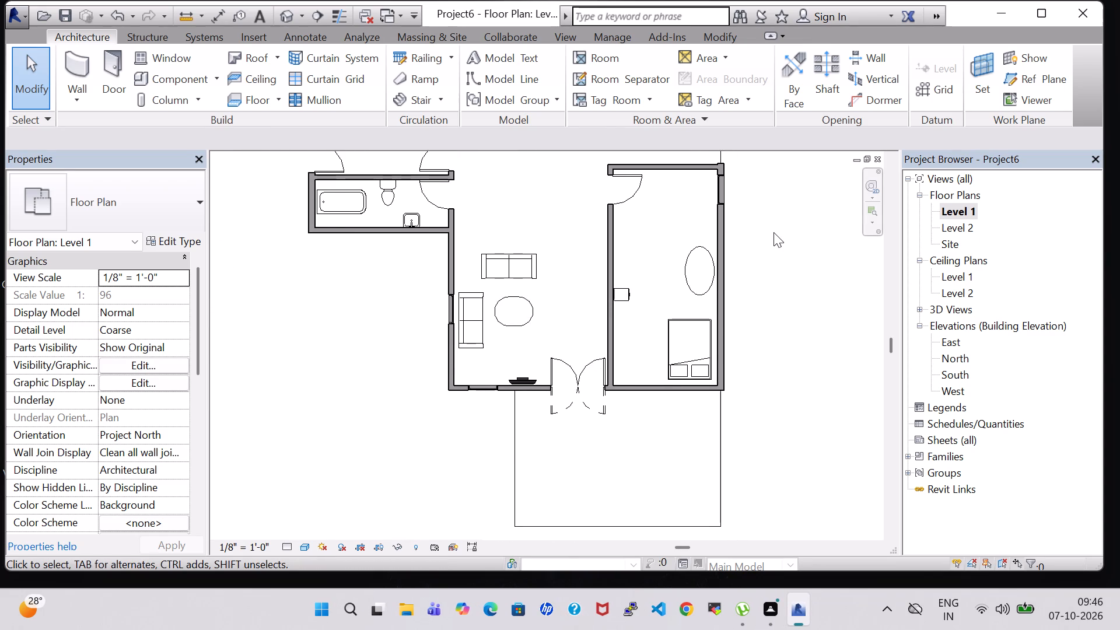
pyautogui.click(78, 56)
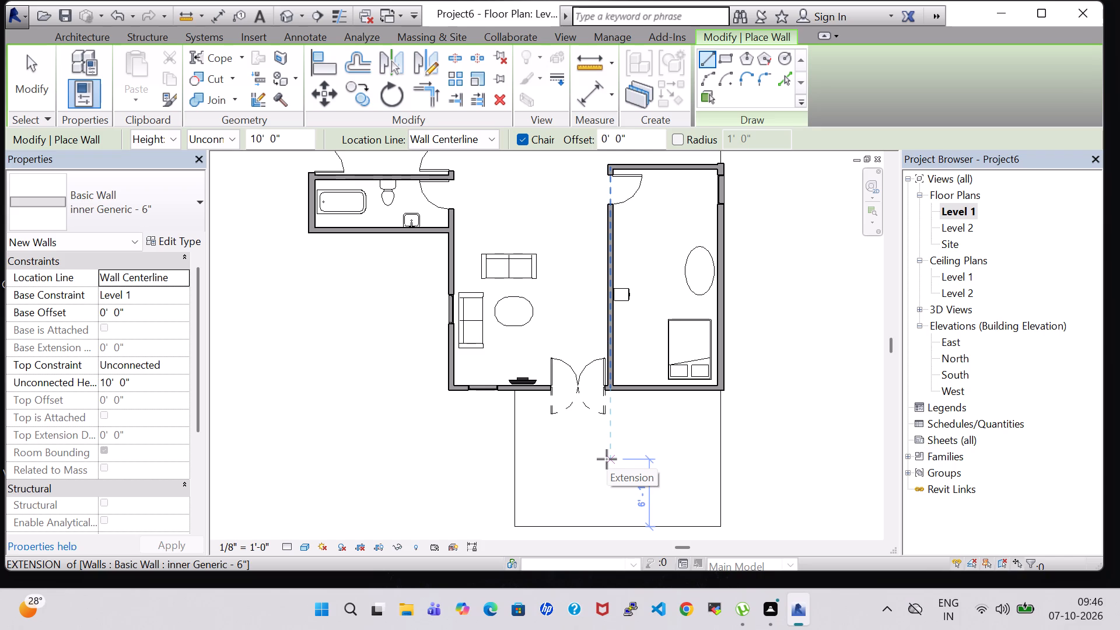
pyautogui.click(607, 459)
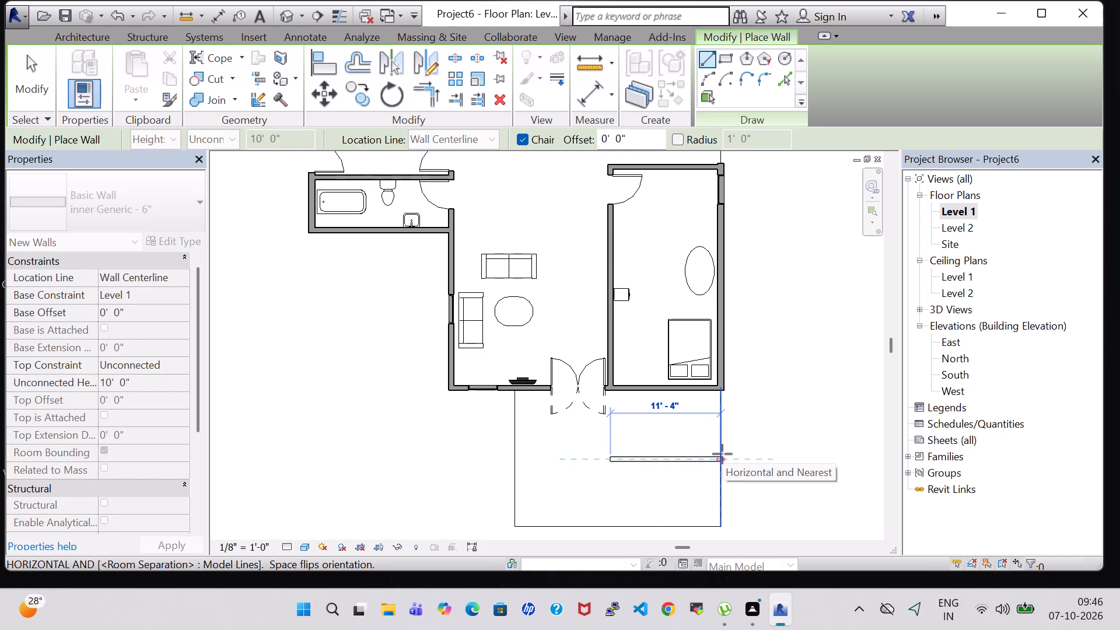
pyautogui.click(740, 454)
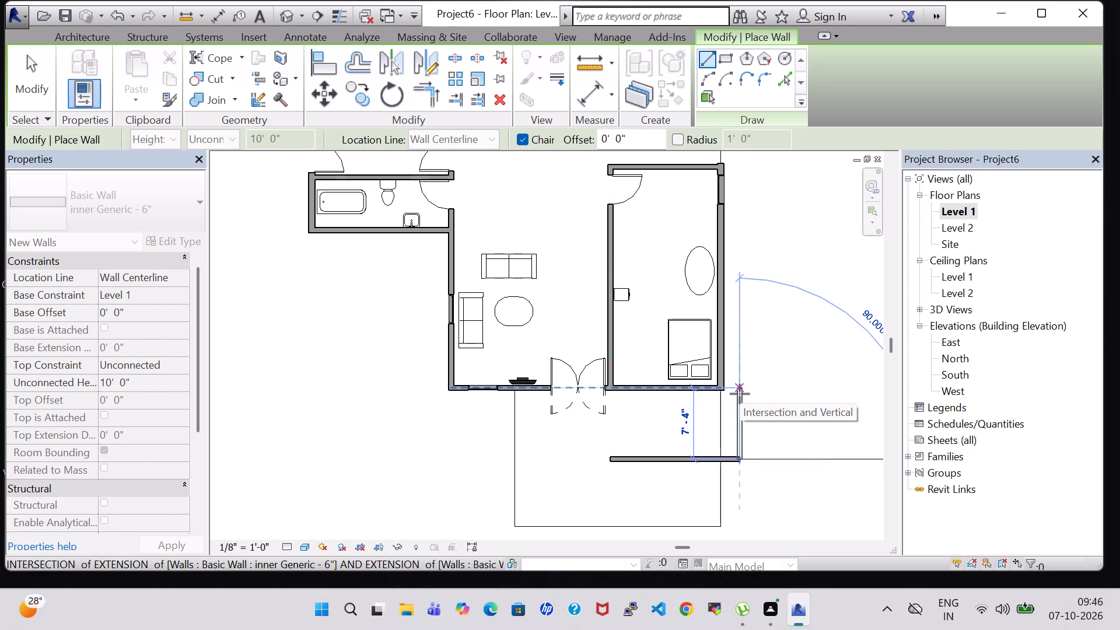
pyautogui.click(740, 394)
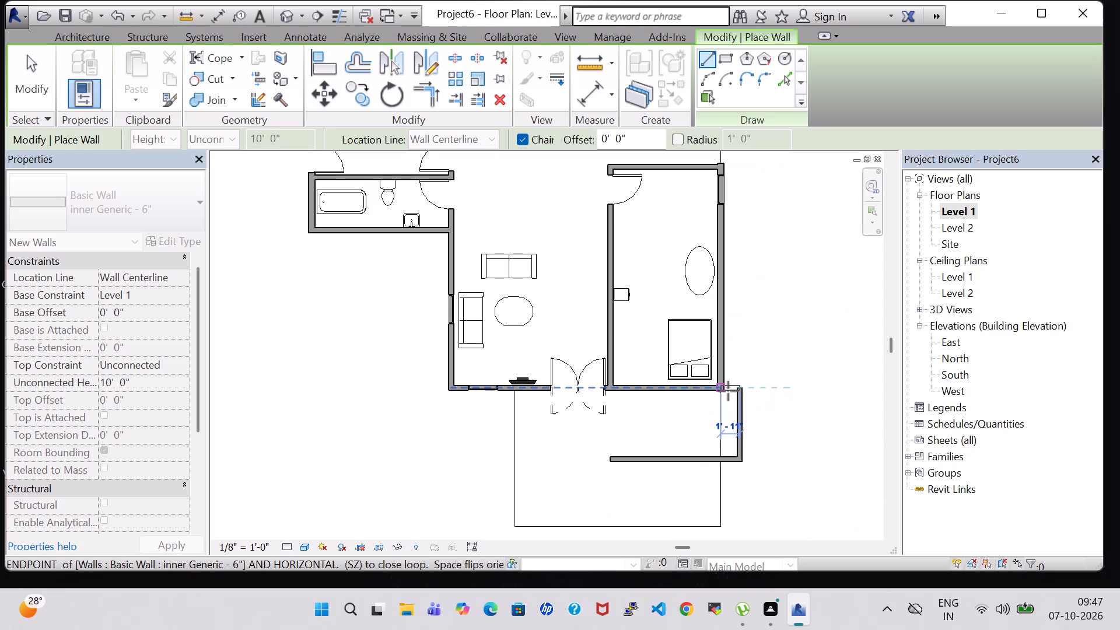
pyautogui.click(724, 391)
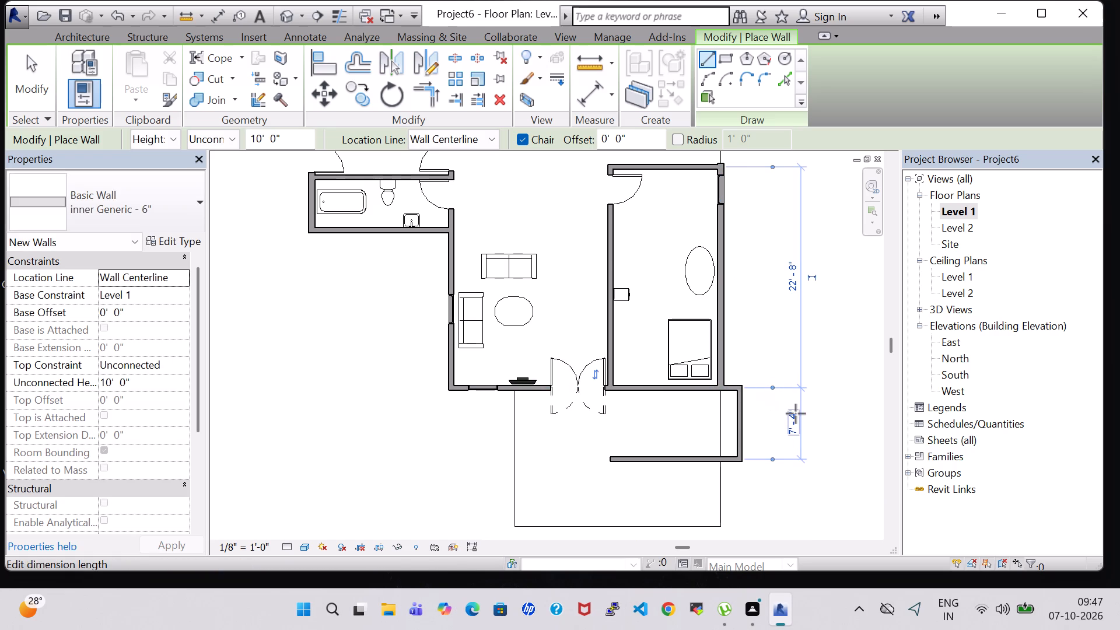
pyautogui.press('Escape')
pyautogui.press('Escape')
# Change the new east and south walls outside the southeast bedroom to Basic Wall Generic - 8".
pyautogui.click(732, 422)
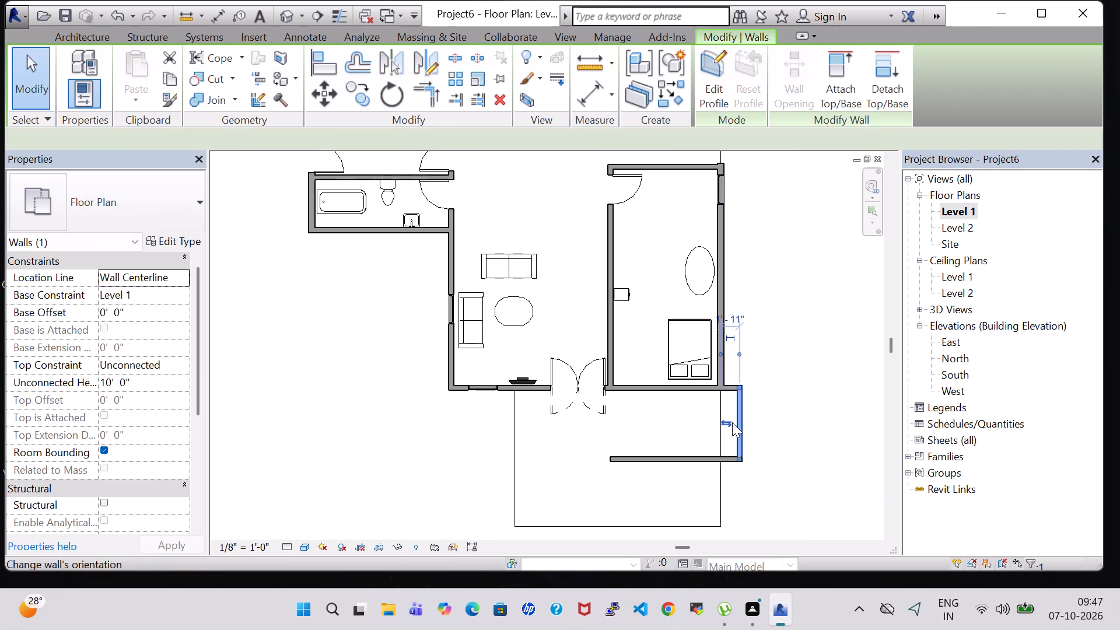
pyautogui.click(136, 202)
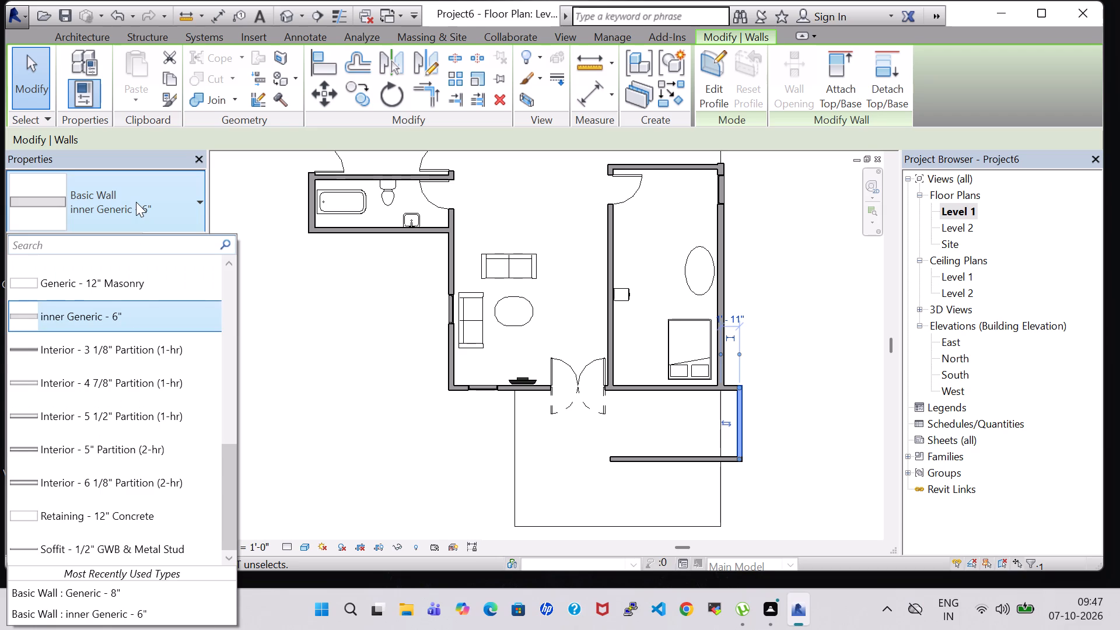
pyautogui.click(115, 591)
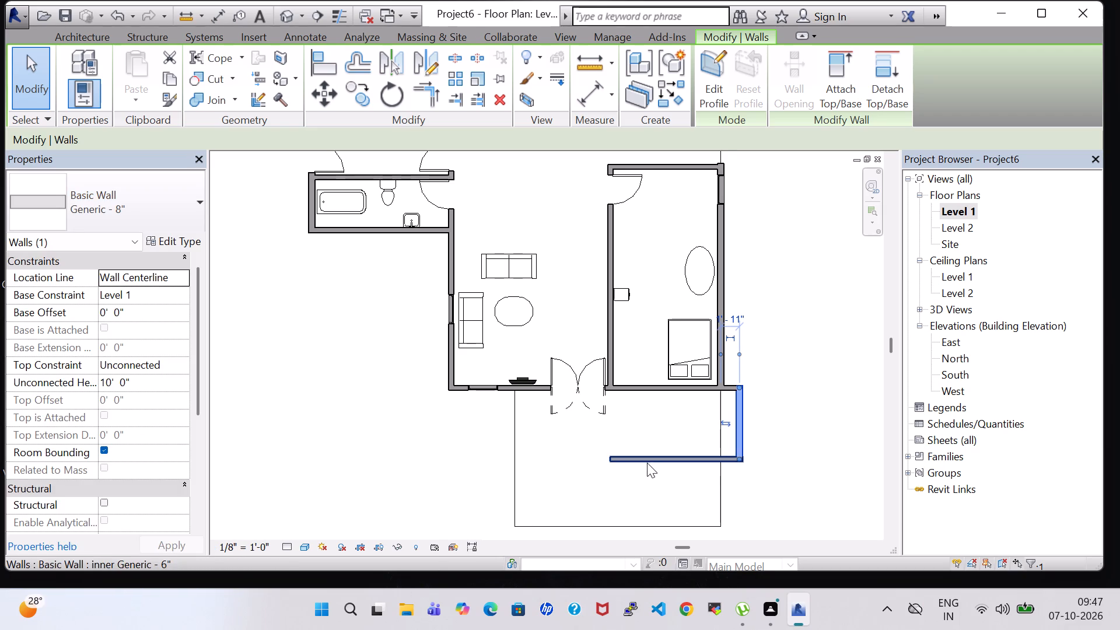
pyautogui.click(647, 463)
pyautogui.click(159, 202)
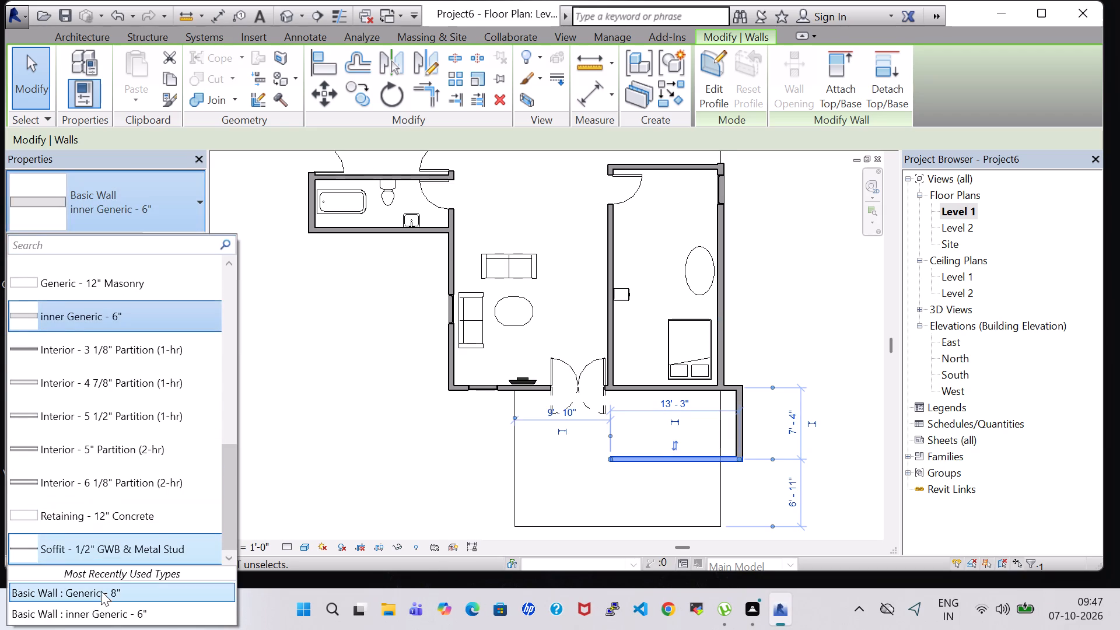
pyautogui.click(101, 595)
pyautogui.click(604, 486)
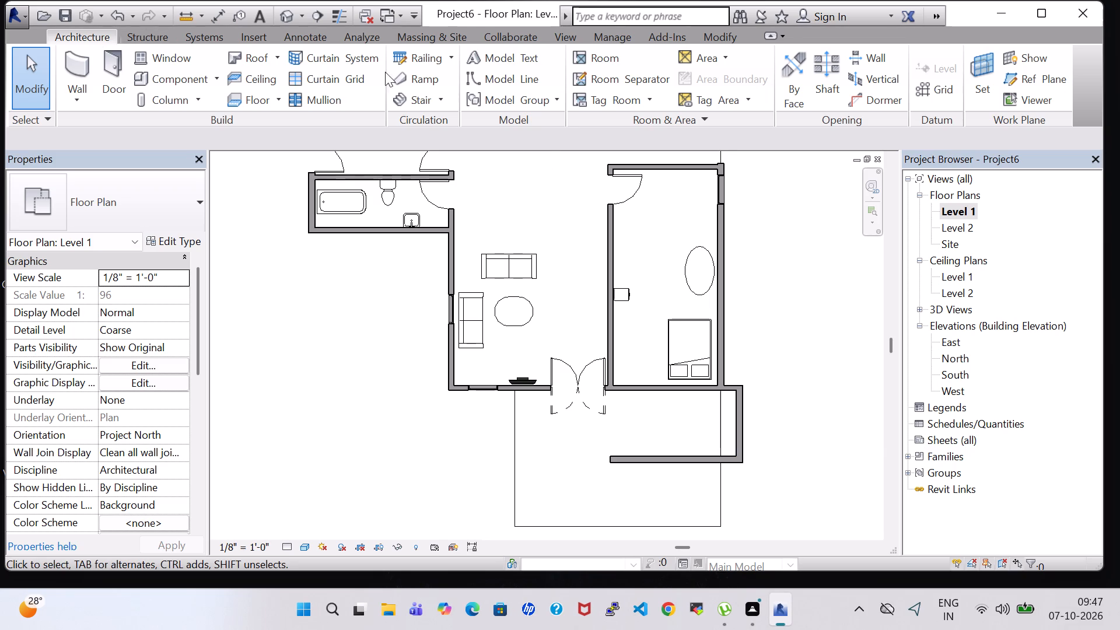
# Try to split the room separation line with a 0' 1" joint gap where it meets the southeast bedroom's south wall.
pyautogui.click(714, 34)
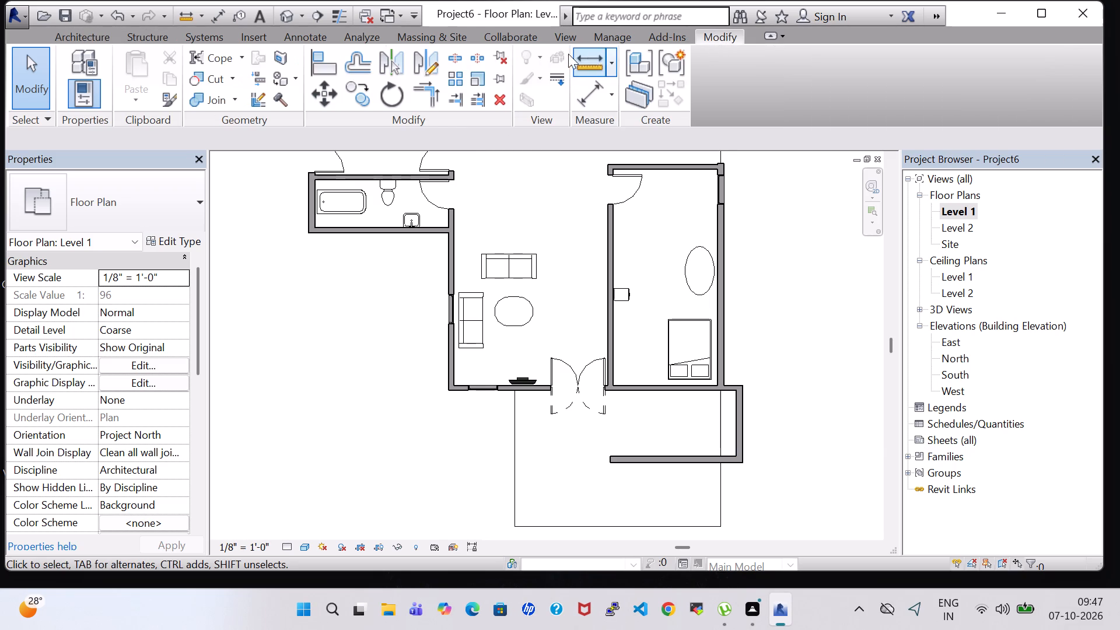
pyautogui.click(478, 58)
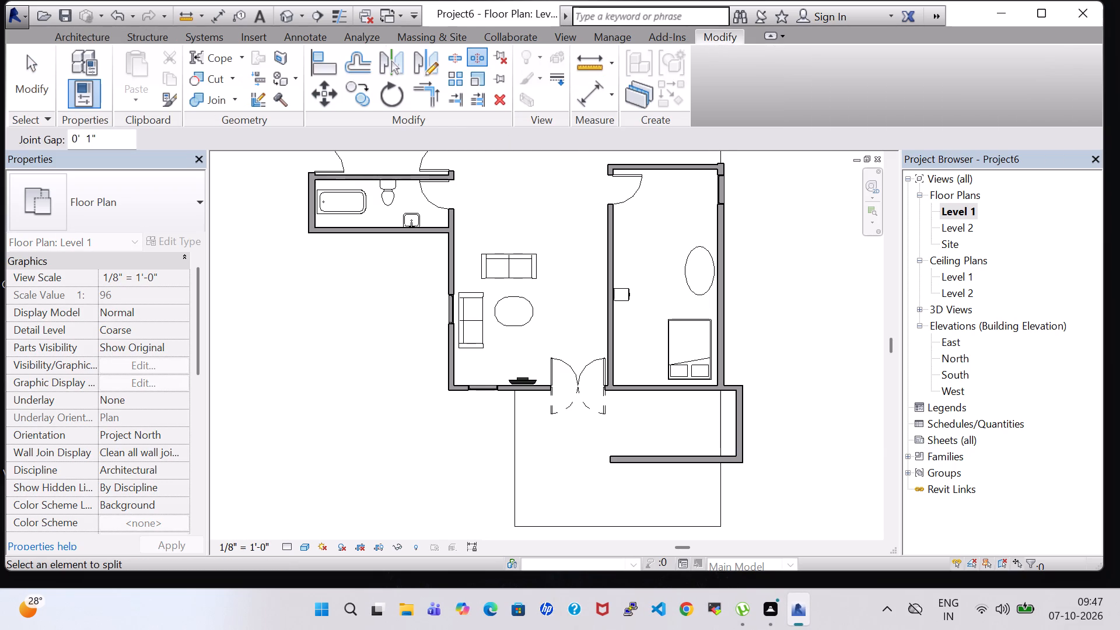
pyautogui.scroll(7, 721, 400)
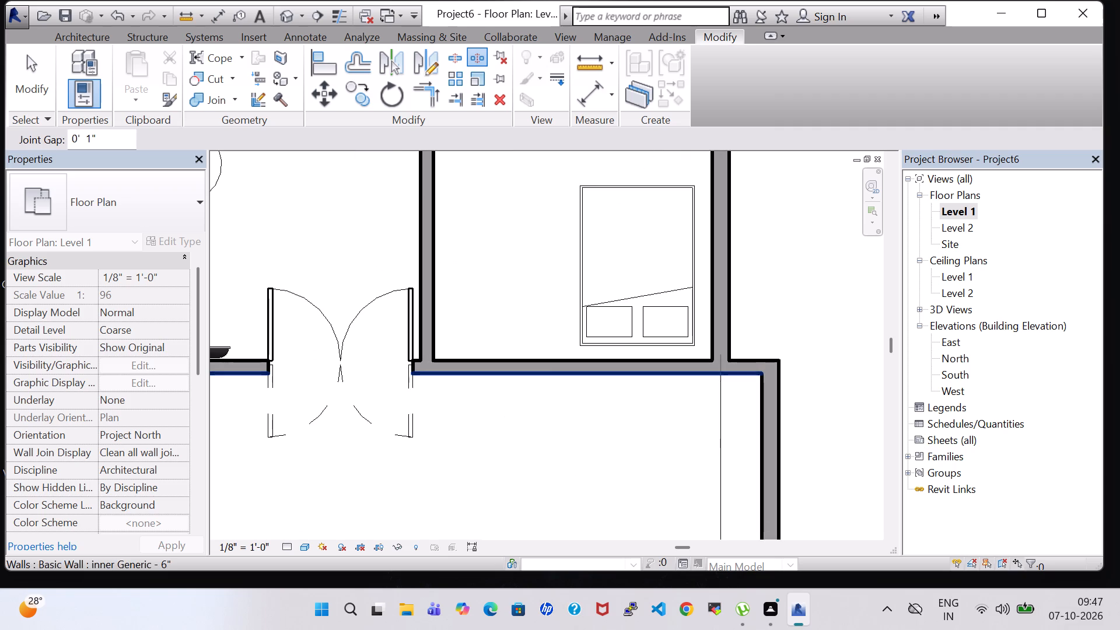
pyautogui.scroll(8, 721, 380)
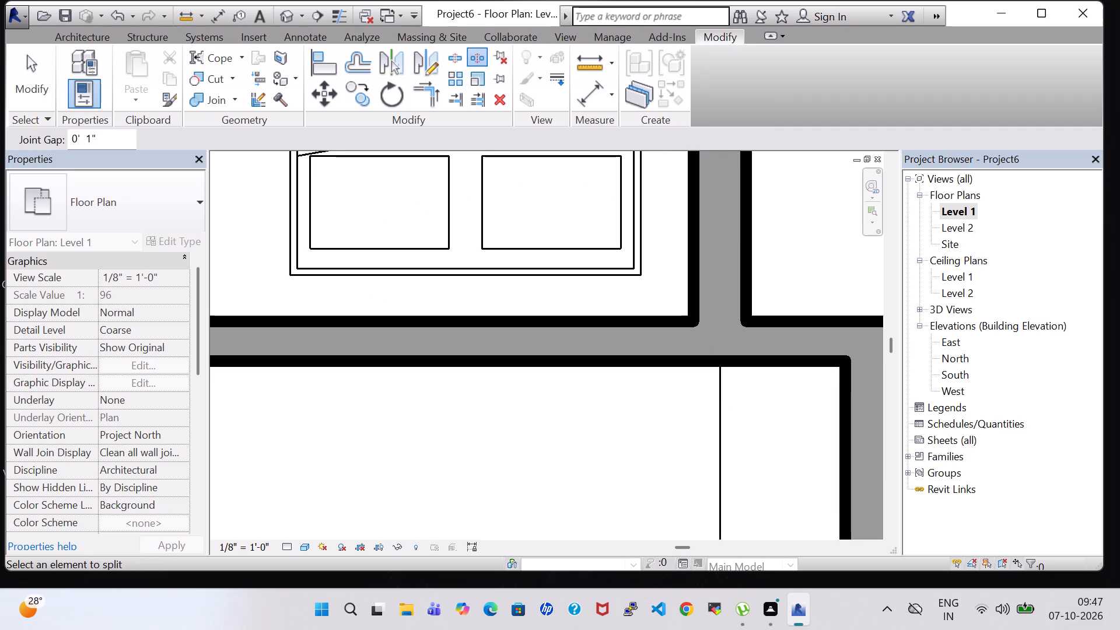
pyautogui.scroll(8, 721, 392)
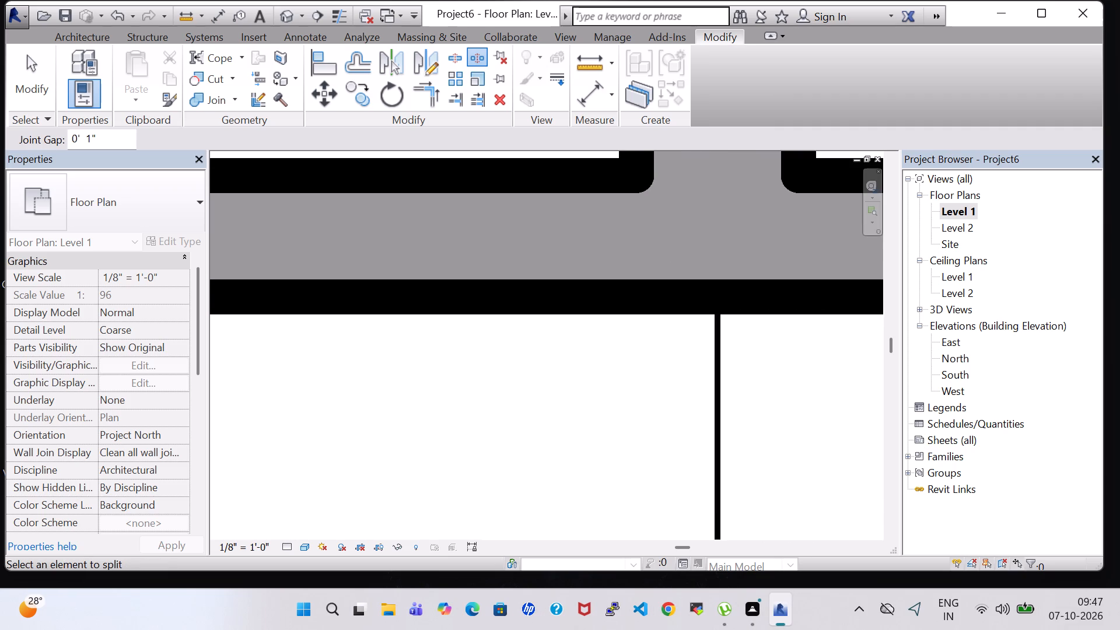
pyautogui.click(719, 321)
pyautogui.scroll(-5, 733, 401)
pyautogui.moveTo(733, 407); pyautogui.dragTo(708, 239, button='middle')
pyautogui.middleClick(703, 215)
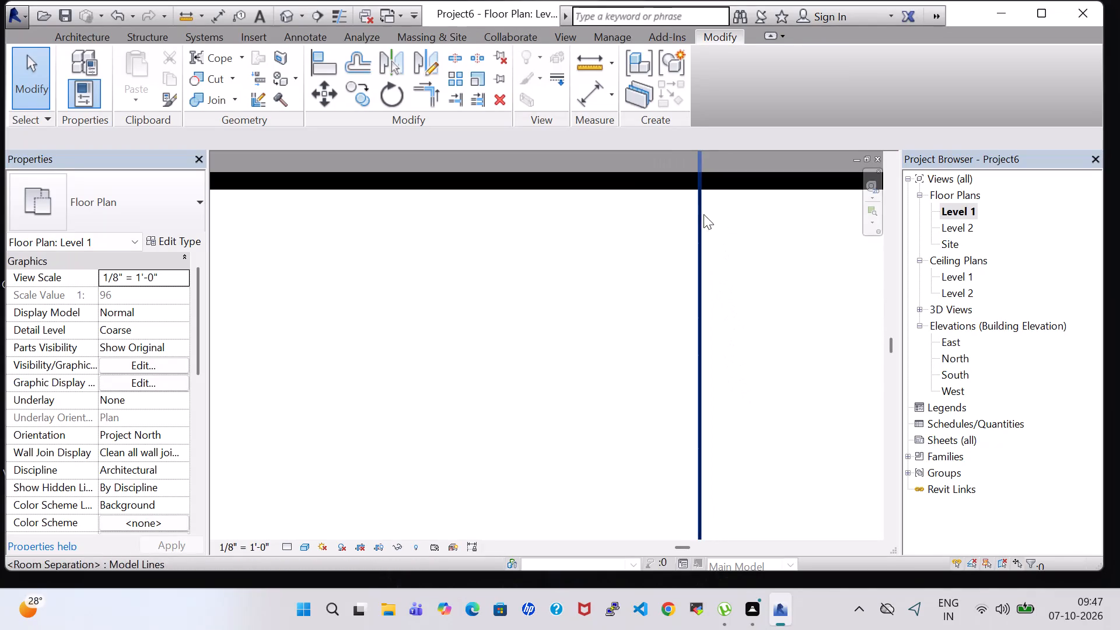
# Split the room separation line just inside the new Generic - 8" south wall.
pyautogui.click(464, 54)
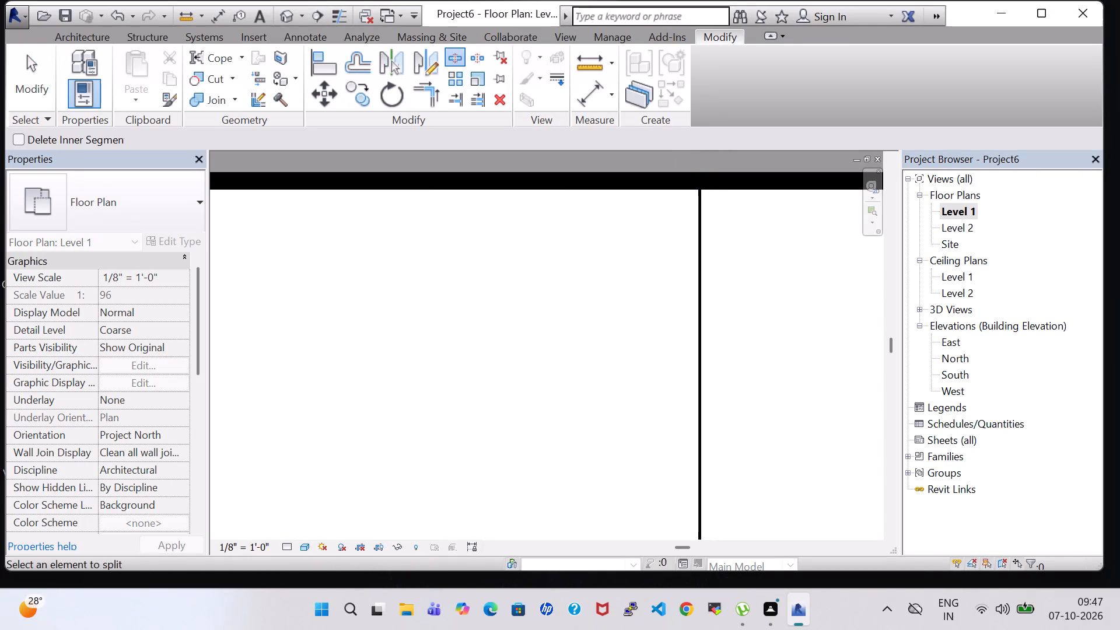
pyautogui.scroll(1, 709, 511)
pyautogui.moveTo(709, 511); pyautogui.dragTo(695, 300, button='middle')
pyautogui.moveTo(722, 454); pyautogui.dragTo(731, 241, button='middle')
pyautogui.scroll(1, 726, 226)
pyautogui.scroll(-4, 739, 290)
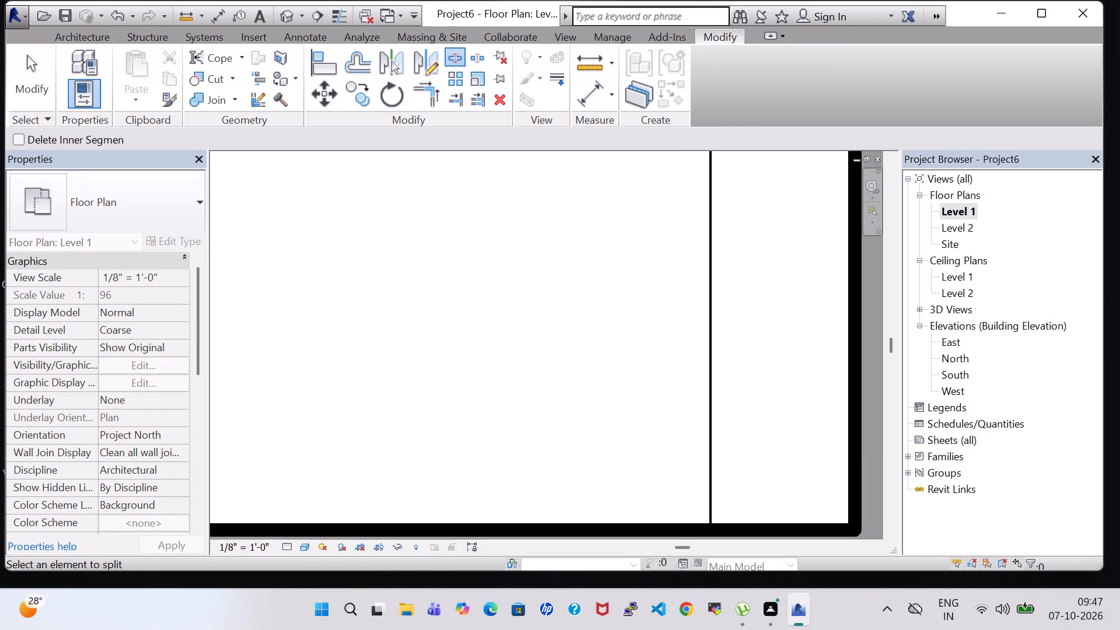
pyautogui.click(710, 509)
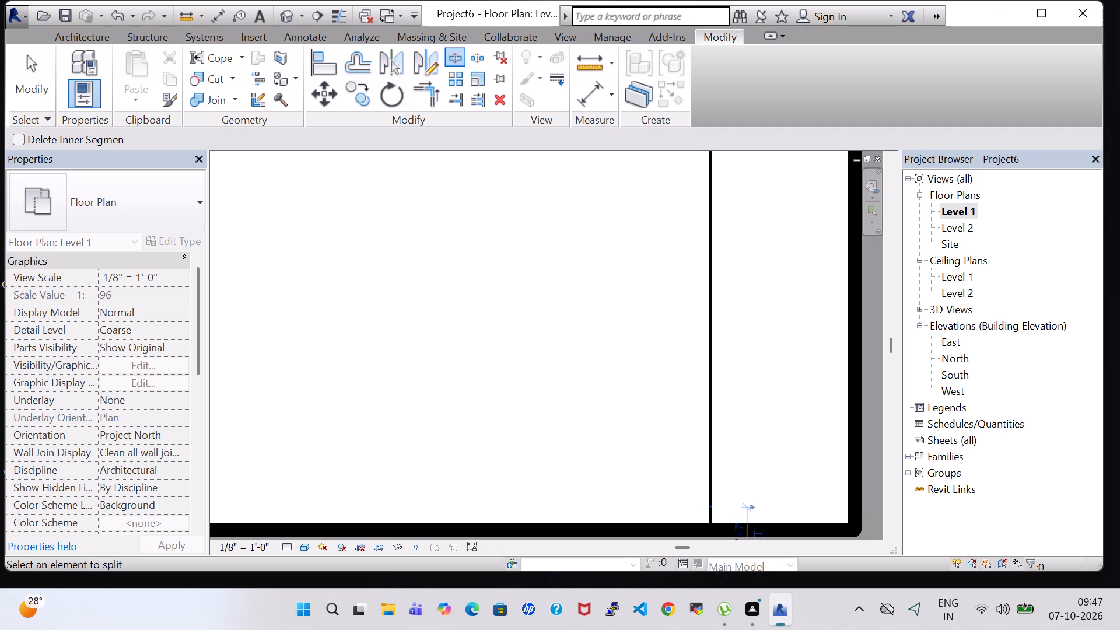
pyautogui.press('Escape')
pyautogui.press('Escape')
# Delete the split-off room separation segment between the bedroom's south wall and the new south wall.
pyautogui.click(709, 441)
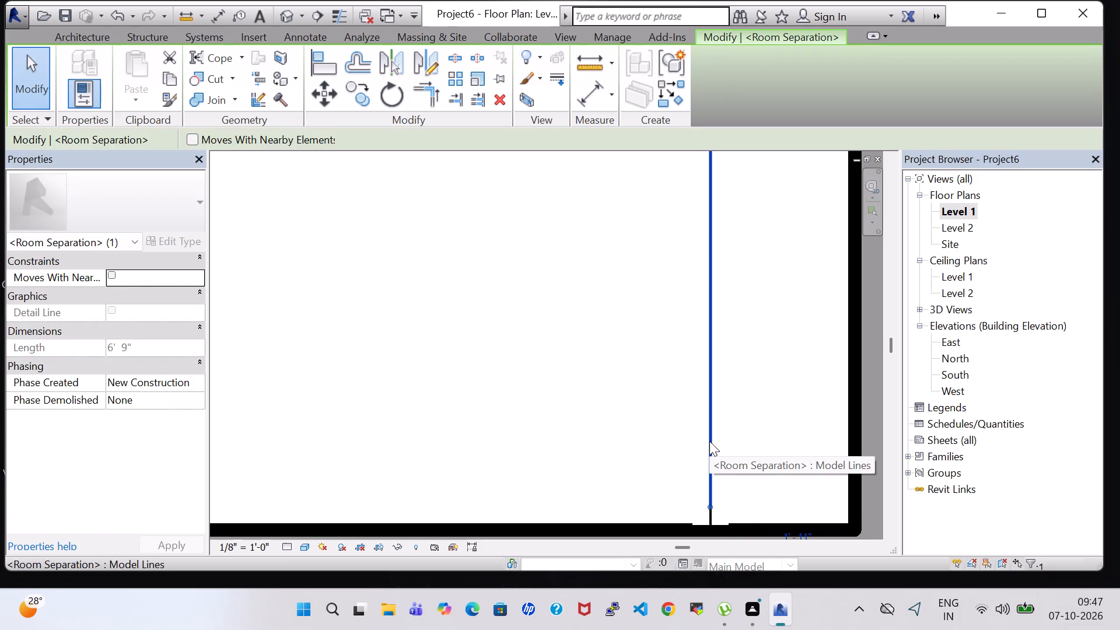
pyautogui.press('Delete')
# Split the new Generic - 8" south wall at the room separation line, about 1'-11" from its east corner.
pyautogui.scroll(-4, 723, 483)
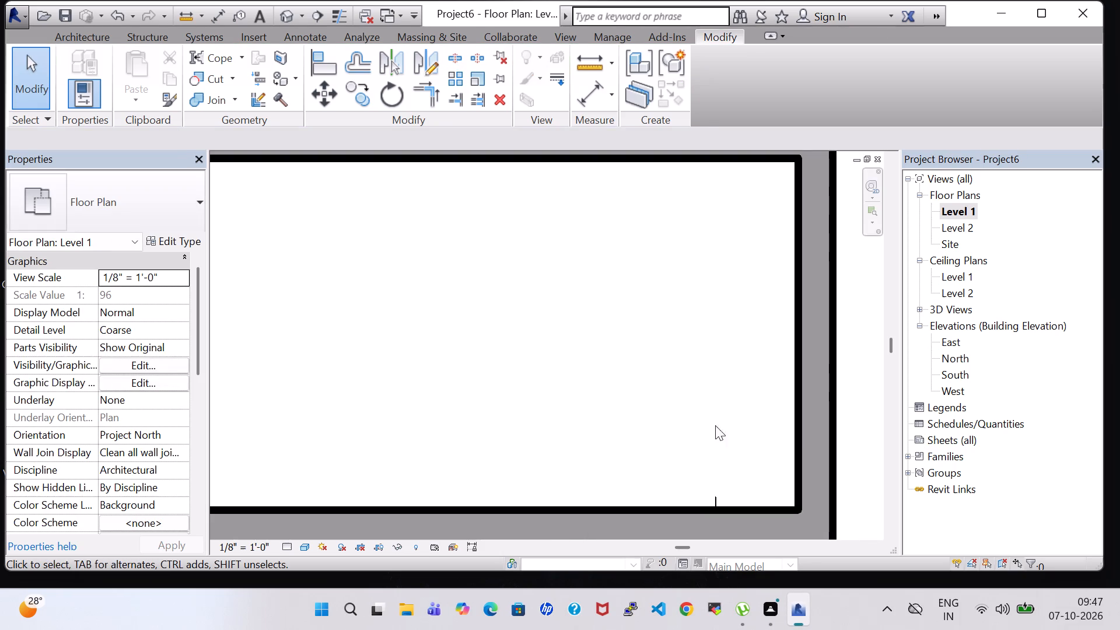
pyautogui.scroll(-1, 711, 485)
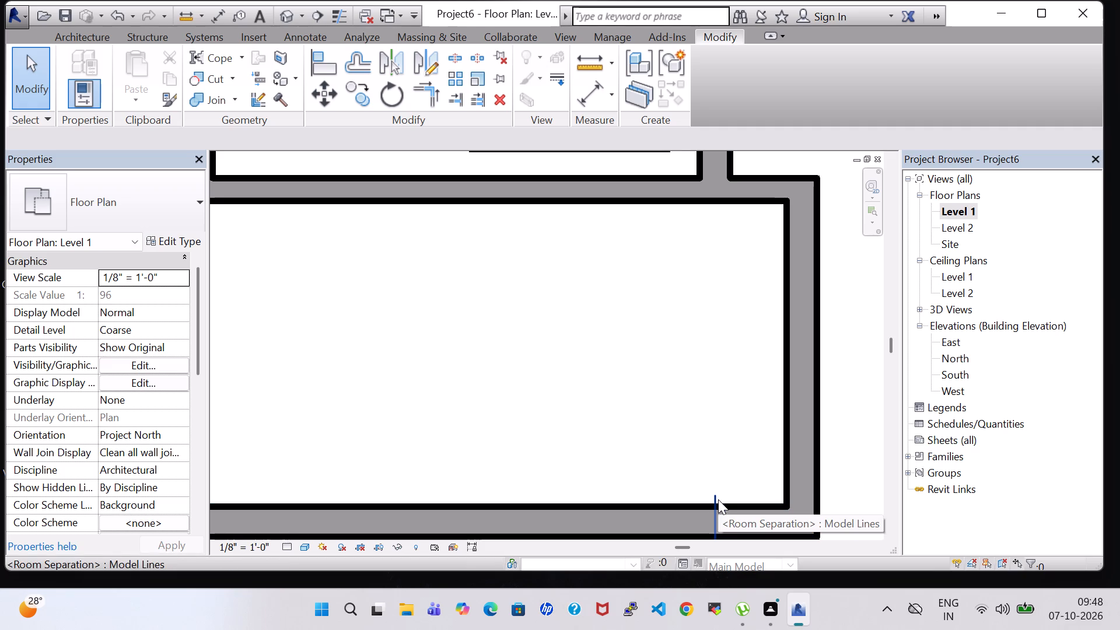
pyautogui.scroll(-4, 718, 499)
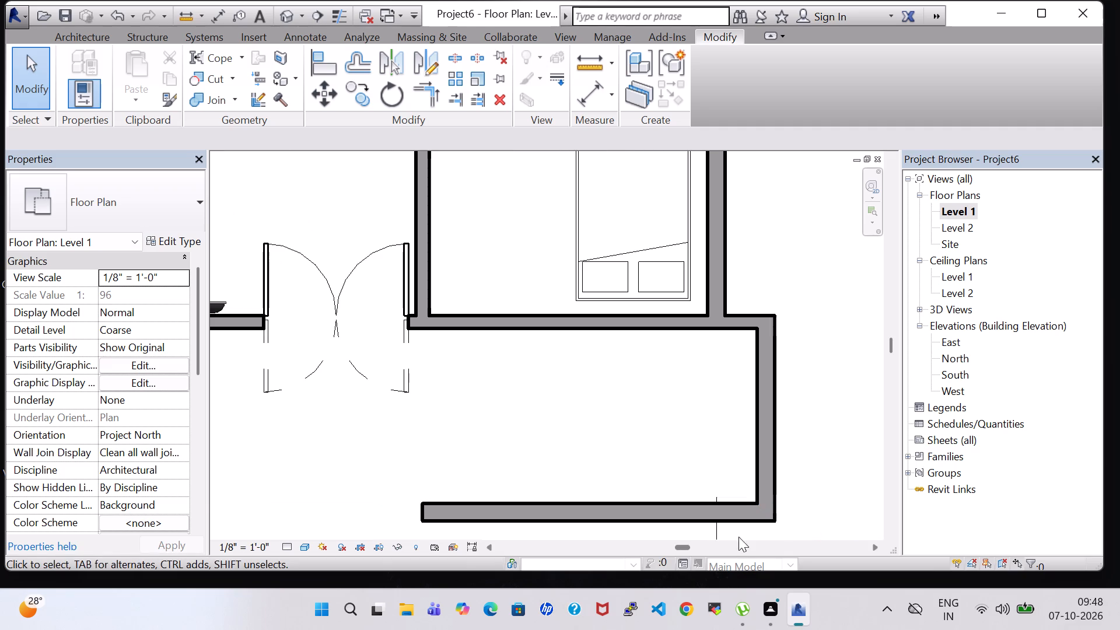
pyautogui.moveTo(738, 522); pyautogui.dragTo(741, 424, button='middle')
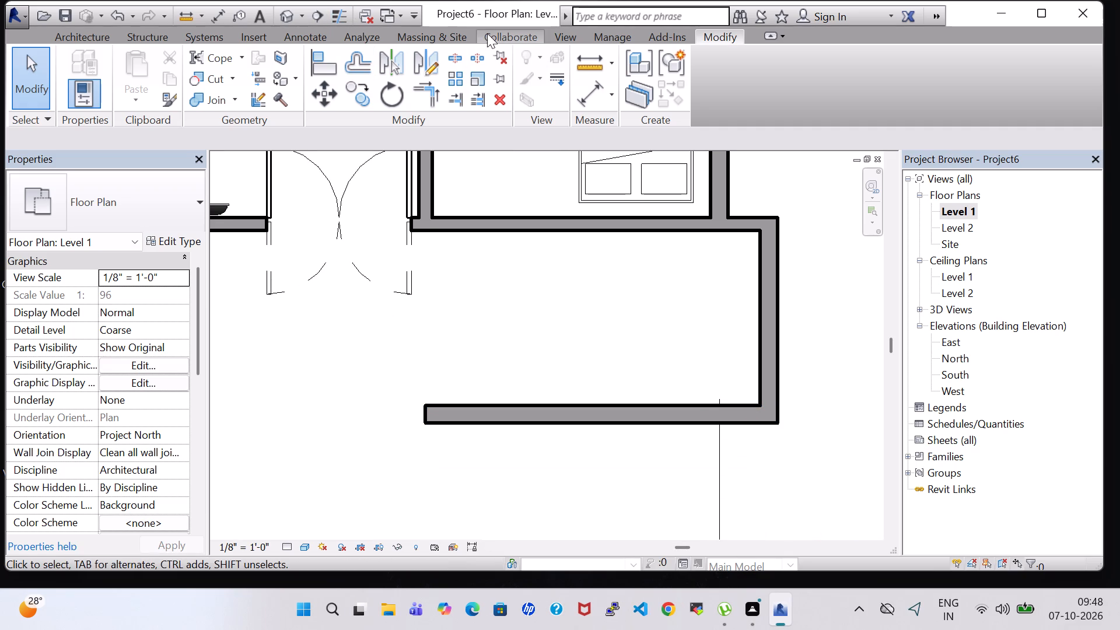
pyautogui.click(478, 51)
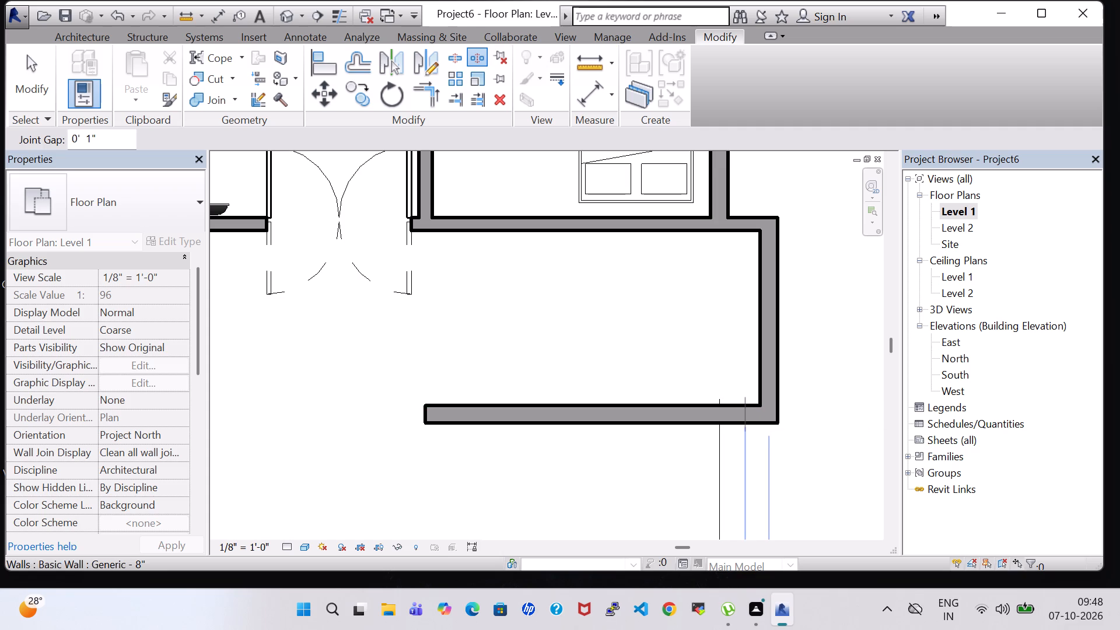
pyautogui.press('Escape')
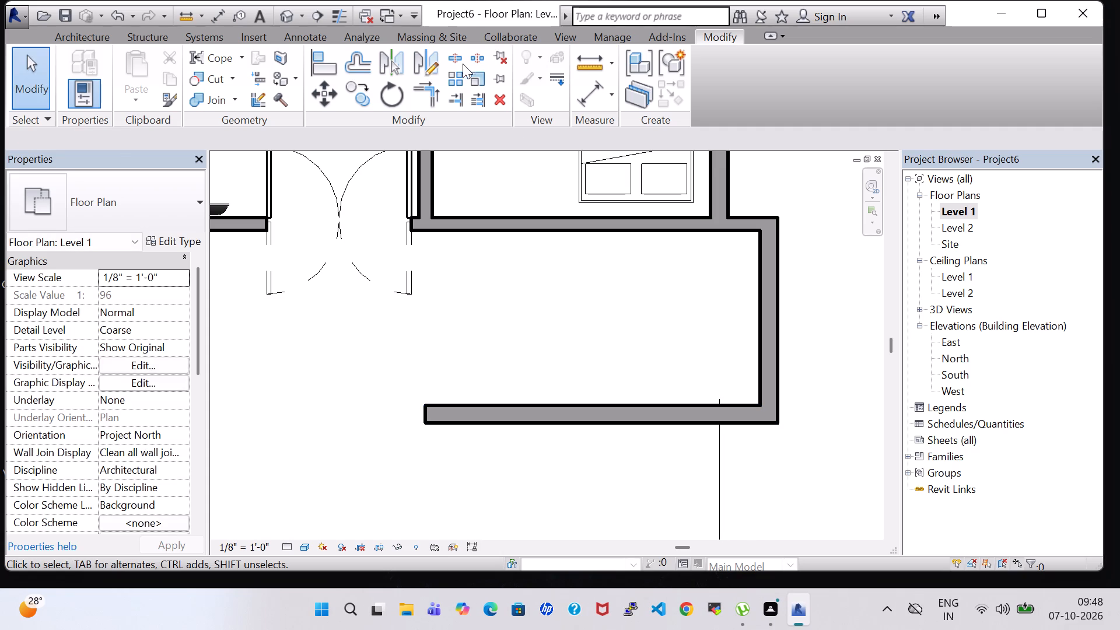
pyautogui.click(459, 62)
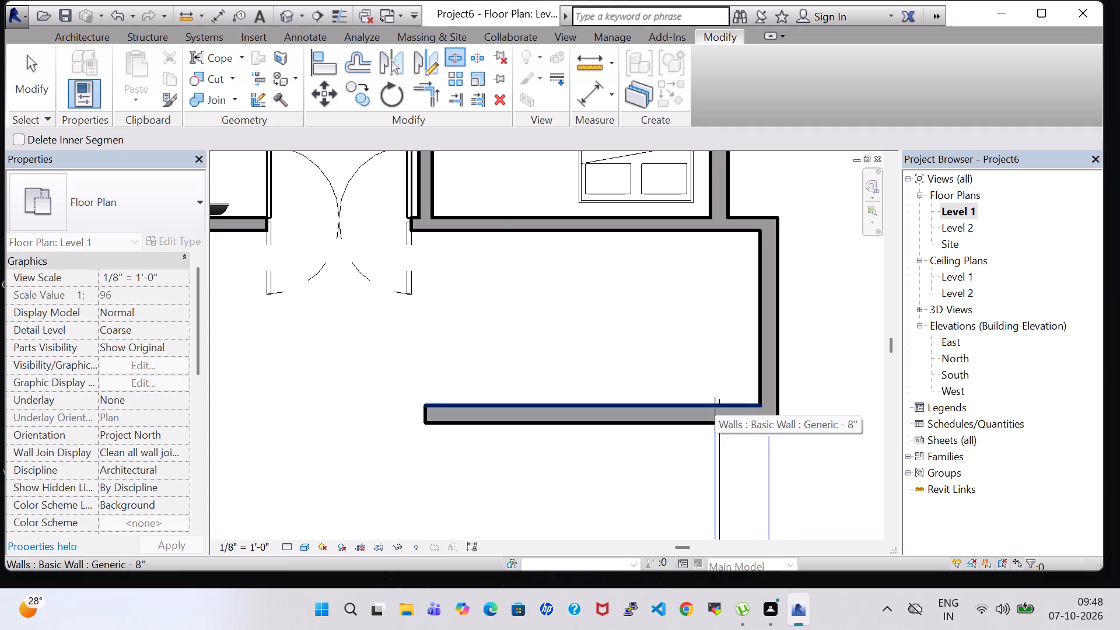
pyautogui.scroll(5, 724, 403)
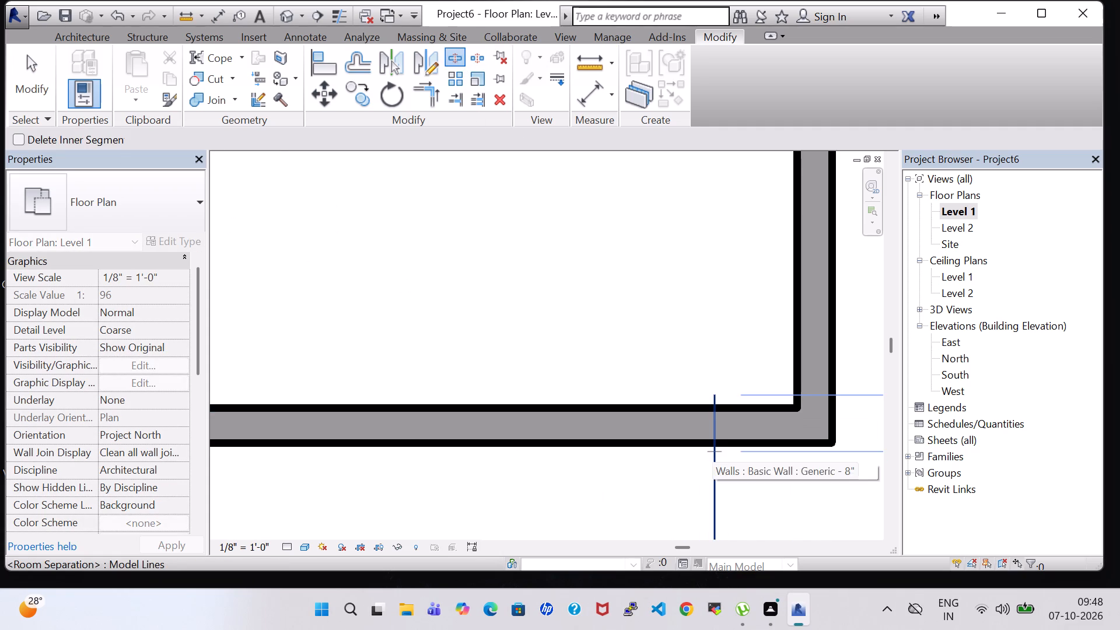
pyautogui.click(716, 450)
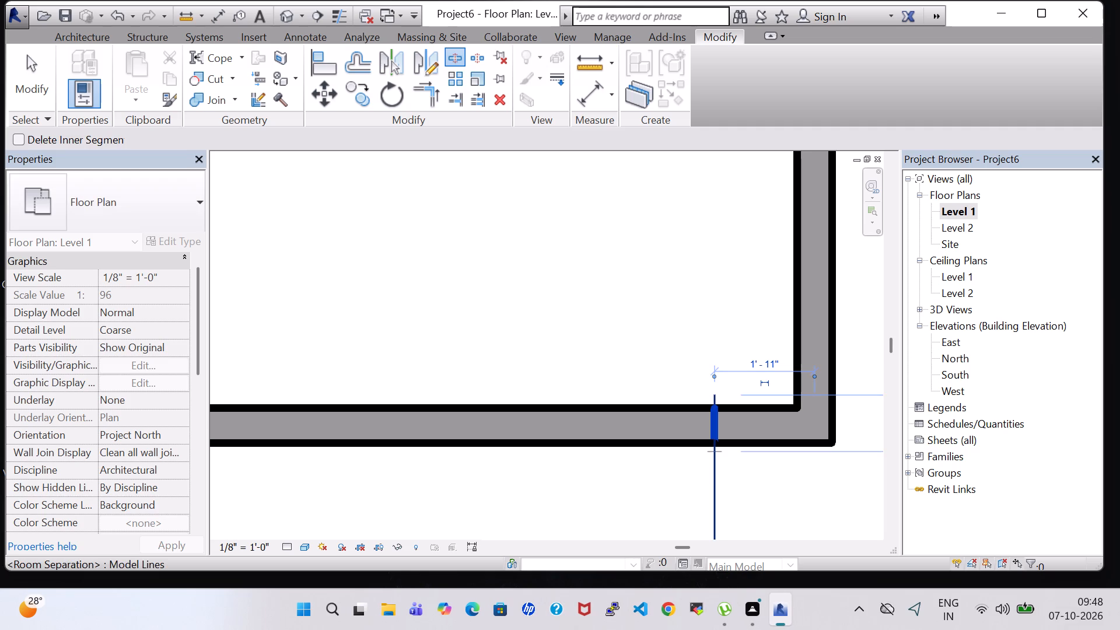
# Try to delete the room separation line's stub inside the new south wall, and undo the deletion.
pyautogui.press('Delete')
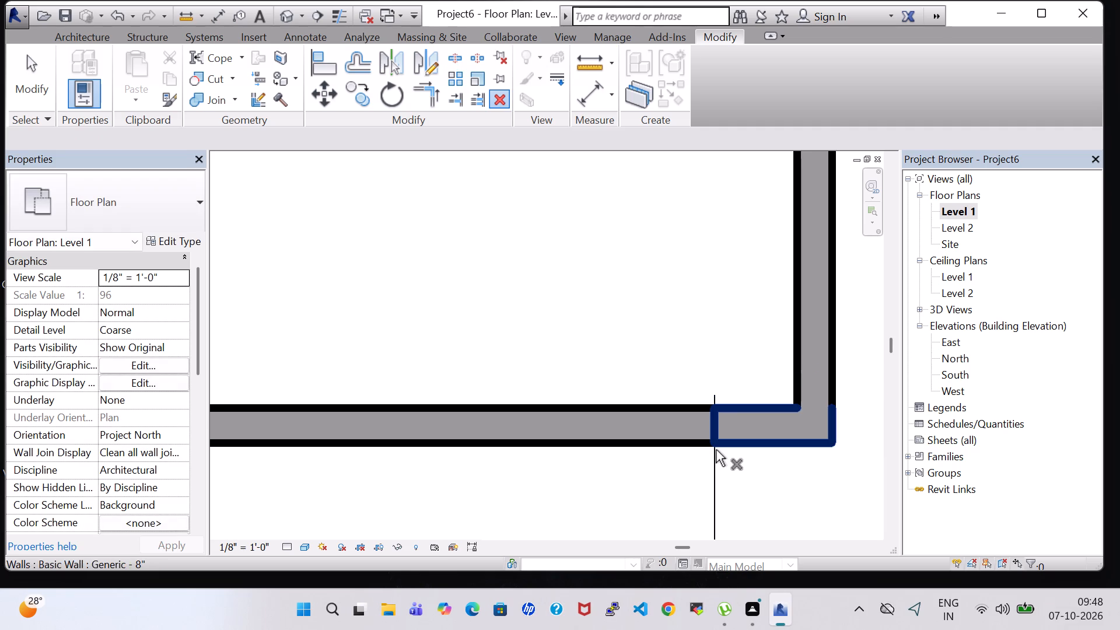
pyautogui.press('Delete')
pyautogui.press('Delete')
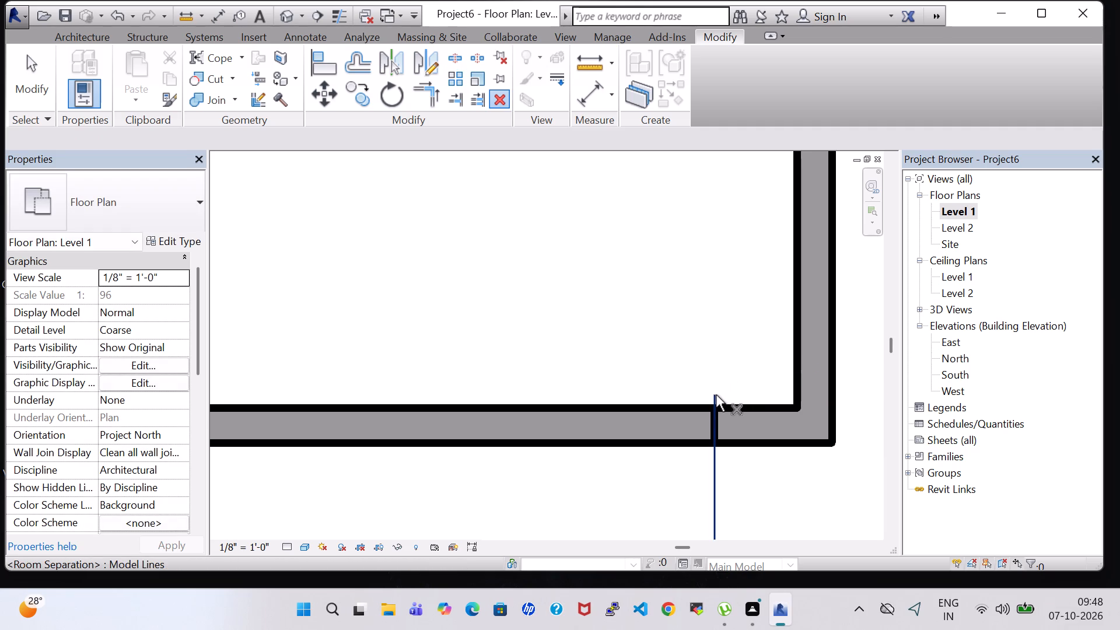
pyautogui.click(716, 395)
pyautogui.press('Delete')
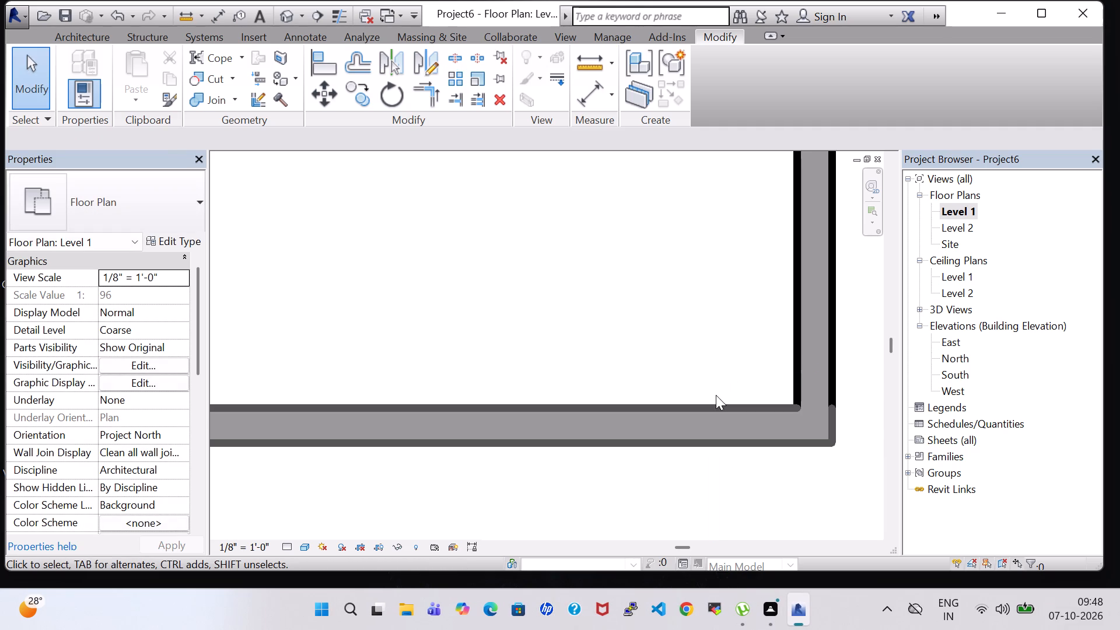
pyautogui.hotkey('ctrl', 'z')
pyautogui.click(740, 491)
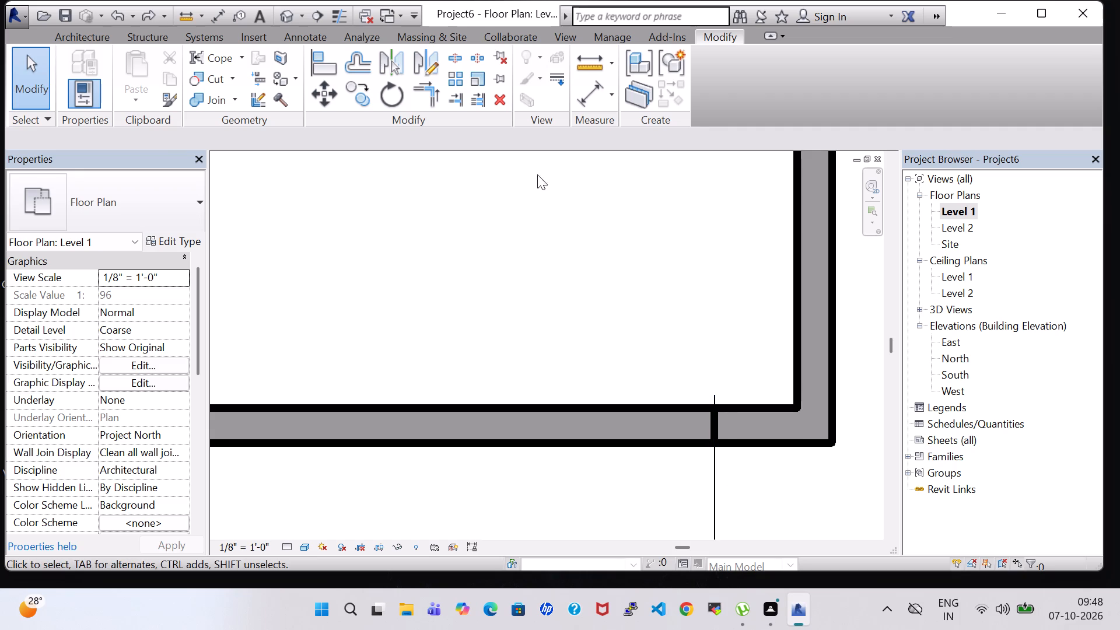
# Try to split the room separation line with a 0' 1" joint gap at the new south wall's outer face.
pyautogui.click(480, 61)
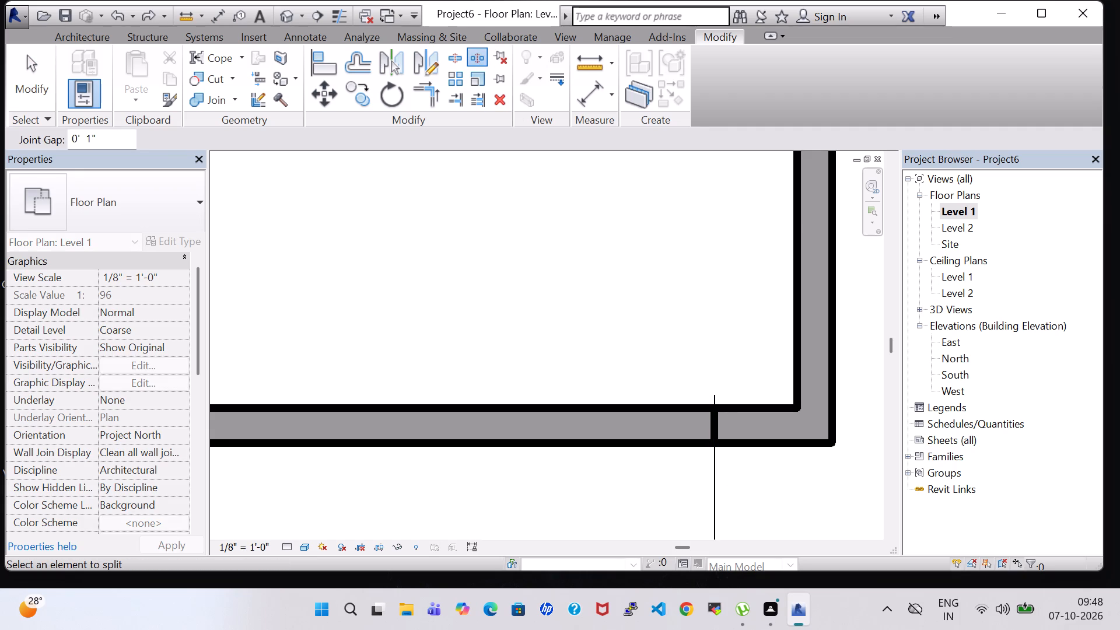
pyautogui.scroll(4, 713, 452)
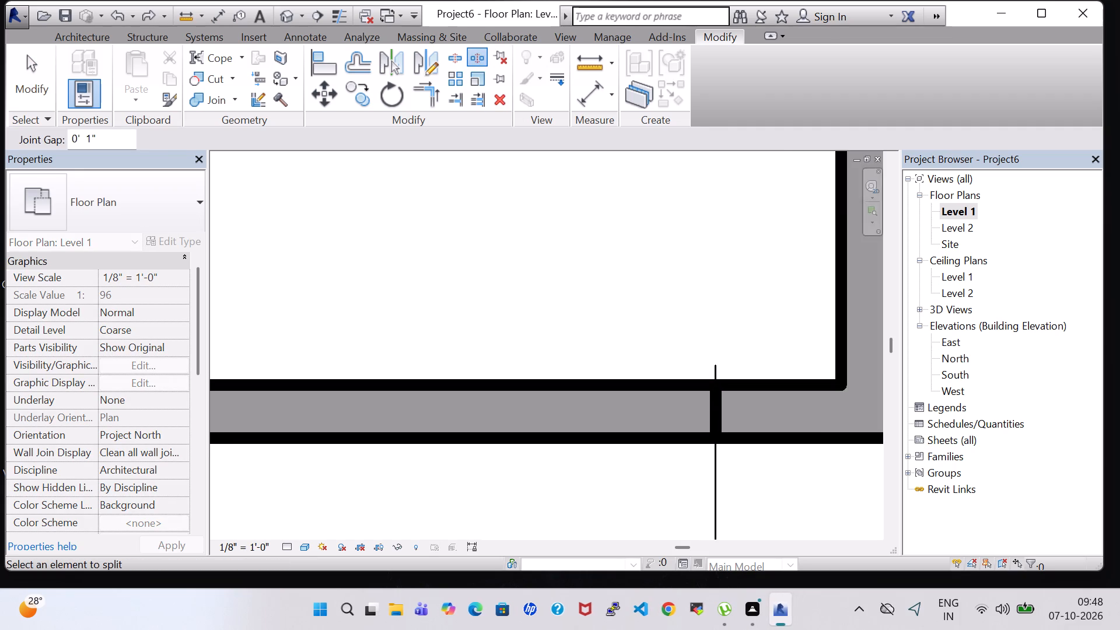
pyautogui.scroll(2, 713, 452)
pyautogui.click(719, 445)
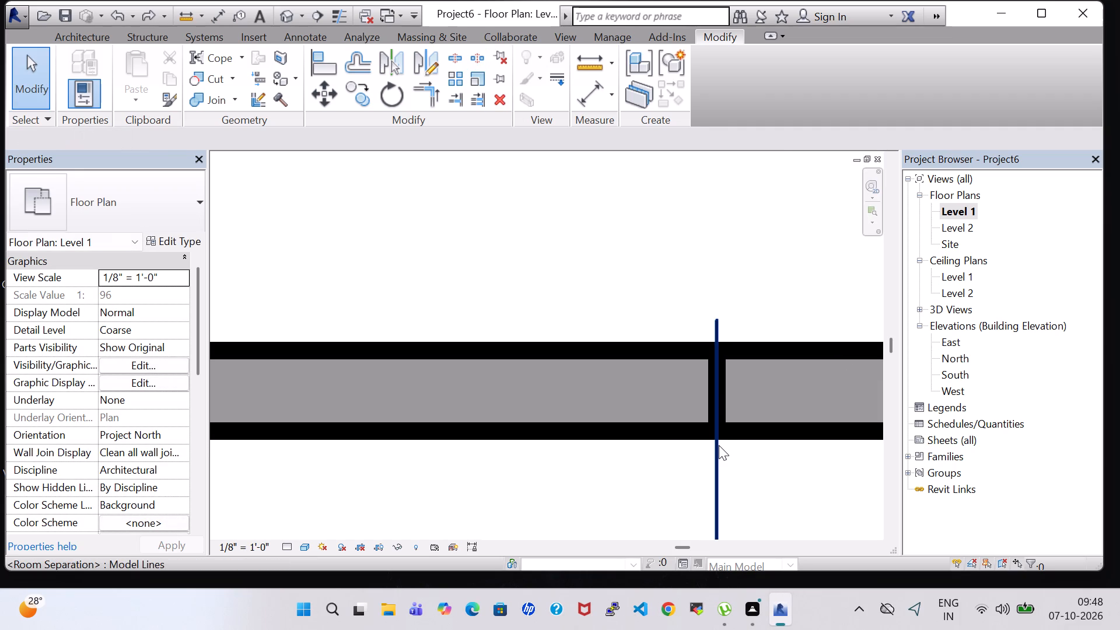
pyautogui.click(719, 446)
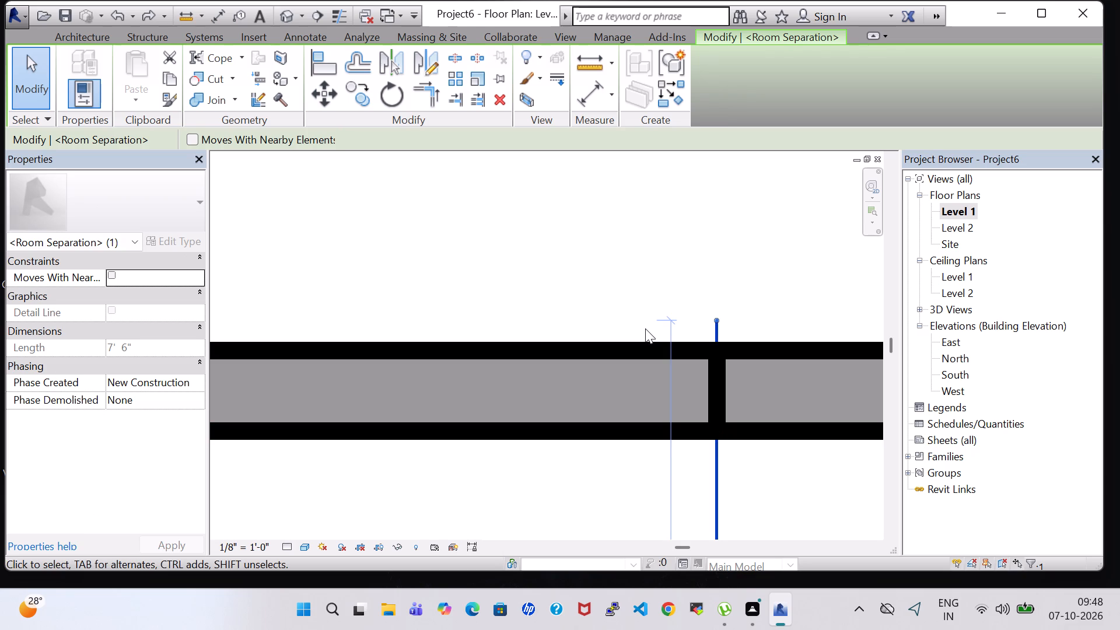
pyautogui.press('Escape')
# Cut the room separation line back to the new south wall's outer face by splitting it there and deleting the piece crossing the wall.
pyautogui.click(457, 61)
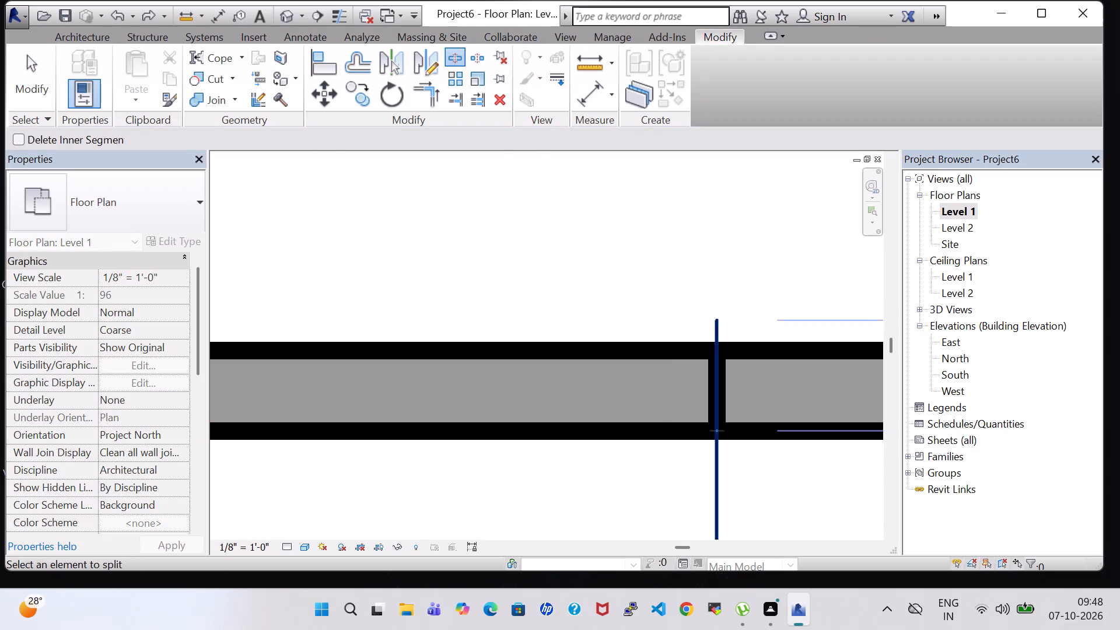
pyautogui.click(720, 444)
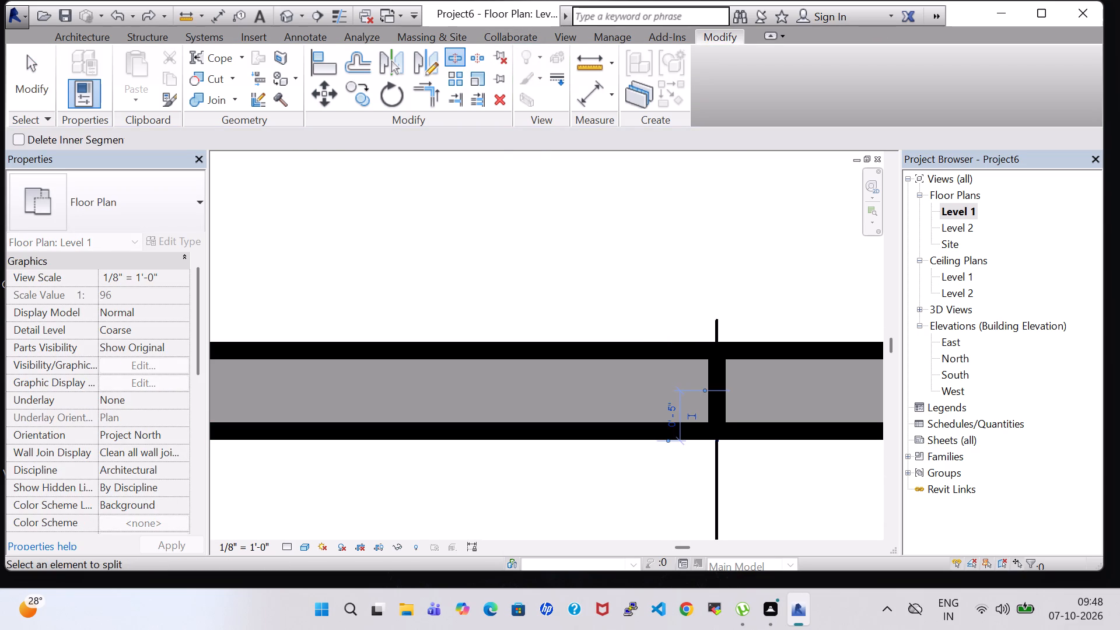
pyautogui.press('Escape')
pyautogui.press('Escape')
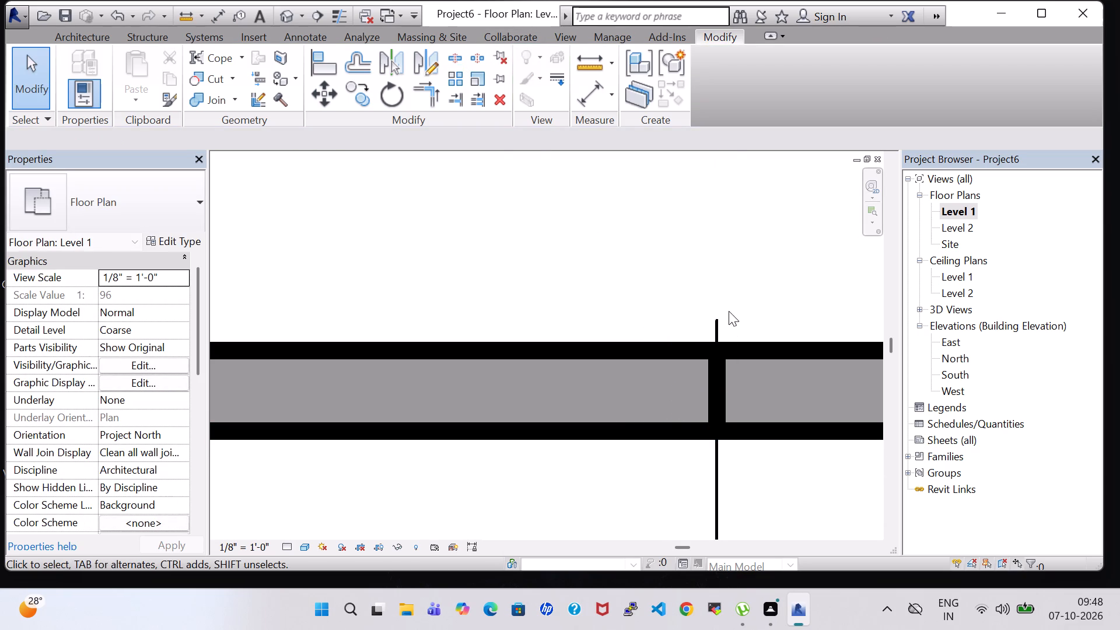
pyautogui.click(720, 325)
pyautogui.press('Delete')
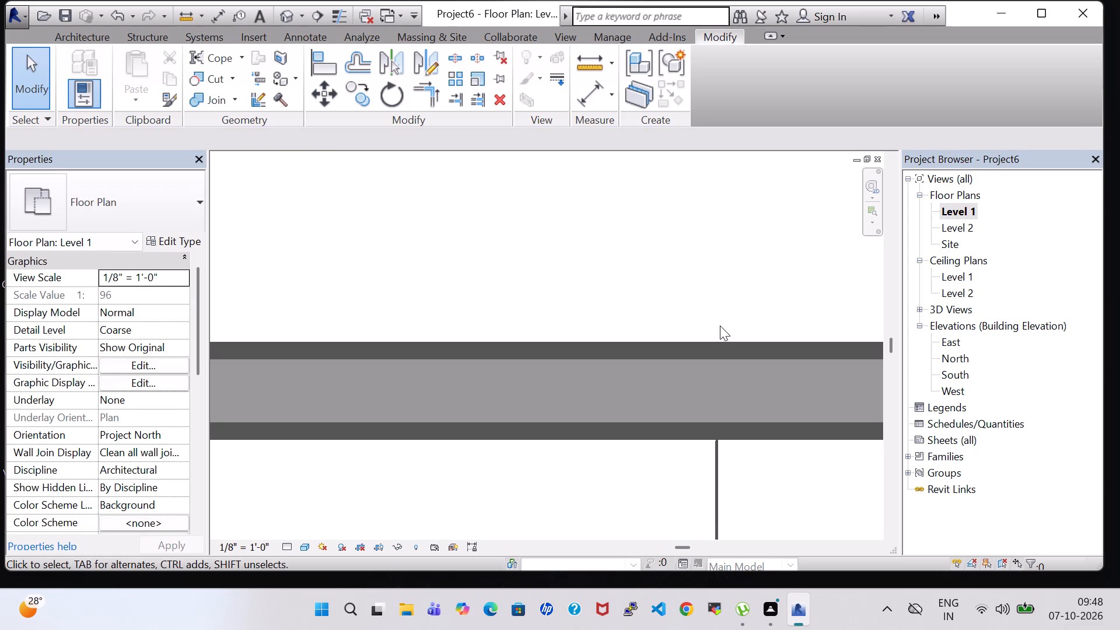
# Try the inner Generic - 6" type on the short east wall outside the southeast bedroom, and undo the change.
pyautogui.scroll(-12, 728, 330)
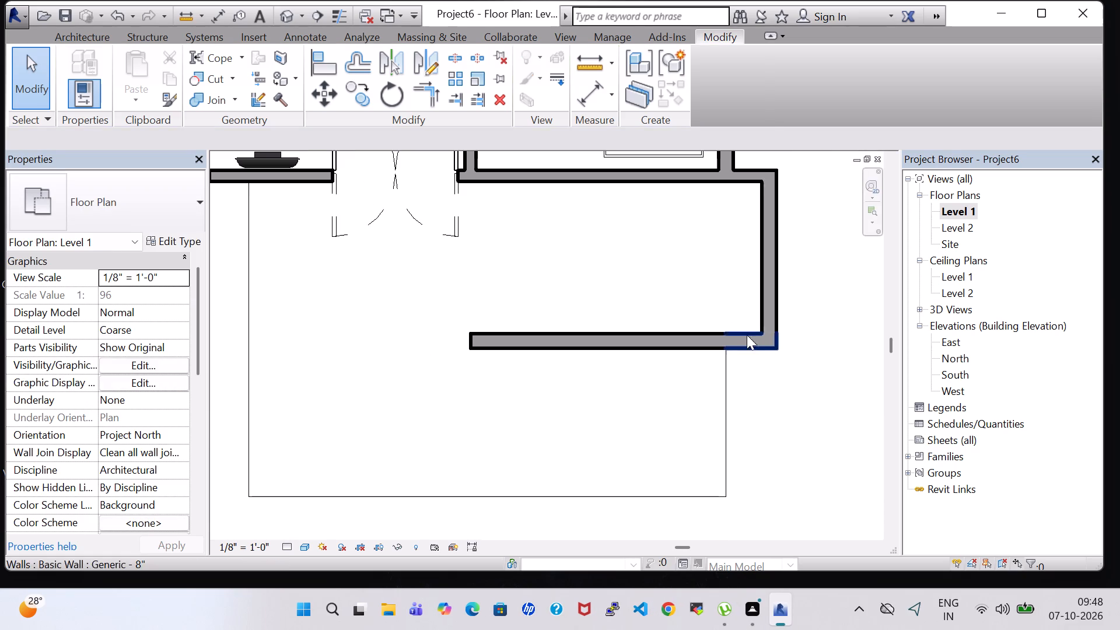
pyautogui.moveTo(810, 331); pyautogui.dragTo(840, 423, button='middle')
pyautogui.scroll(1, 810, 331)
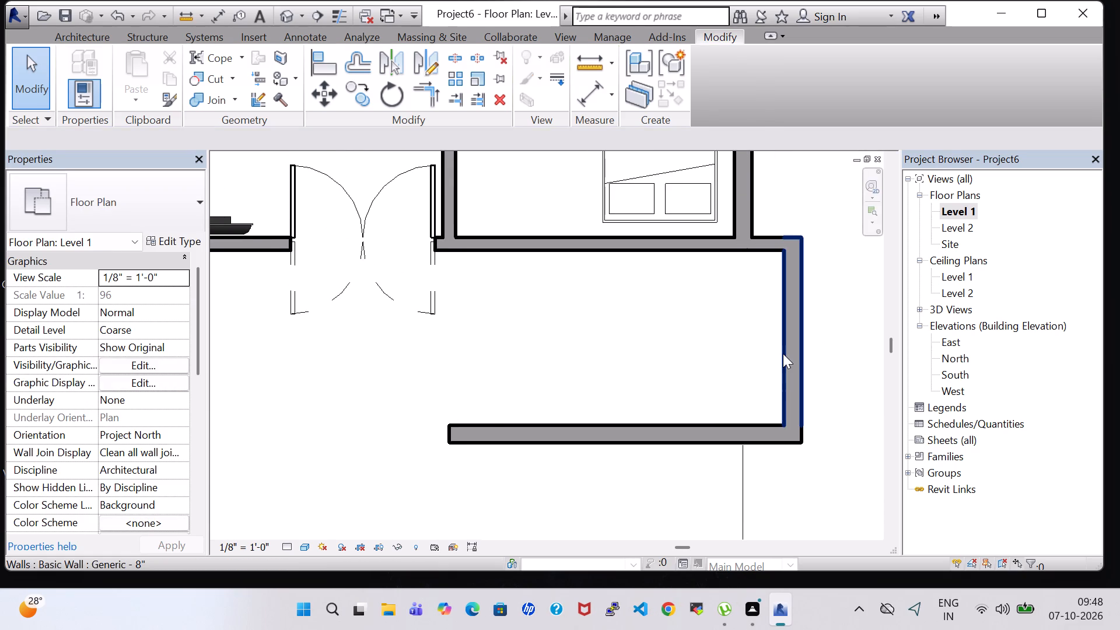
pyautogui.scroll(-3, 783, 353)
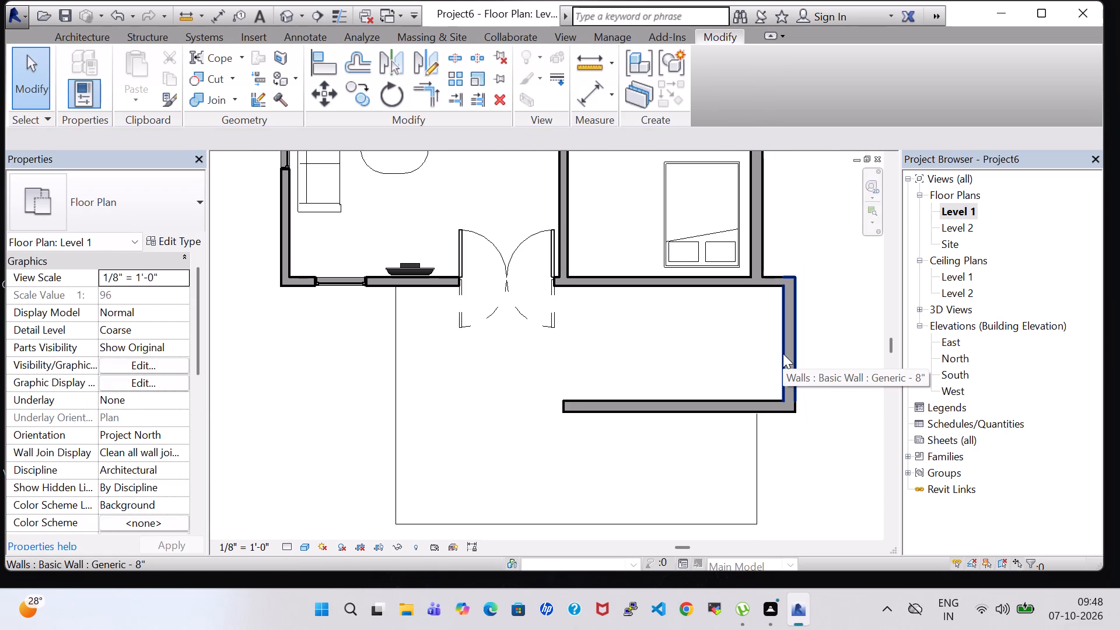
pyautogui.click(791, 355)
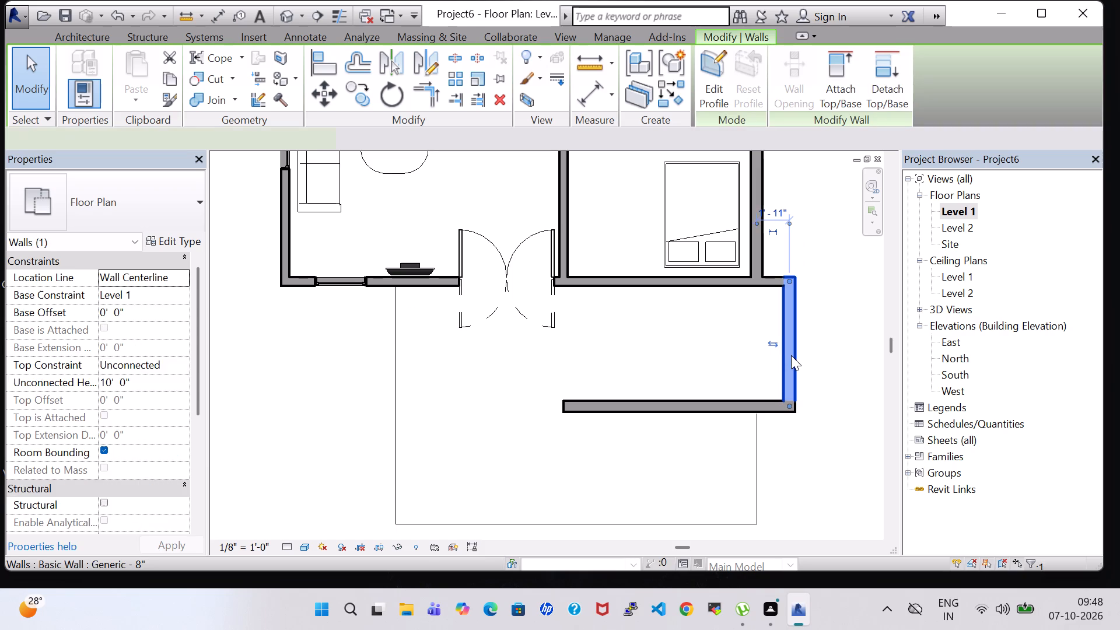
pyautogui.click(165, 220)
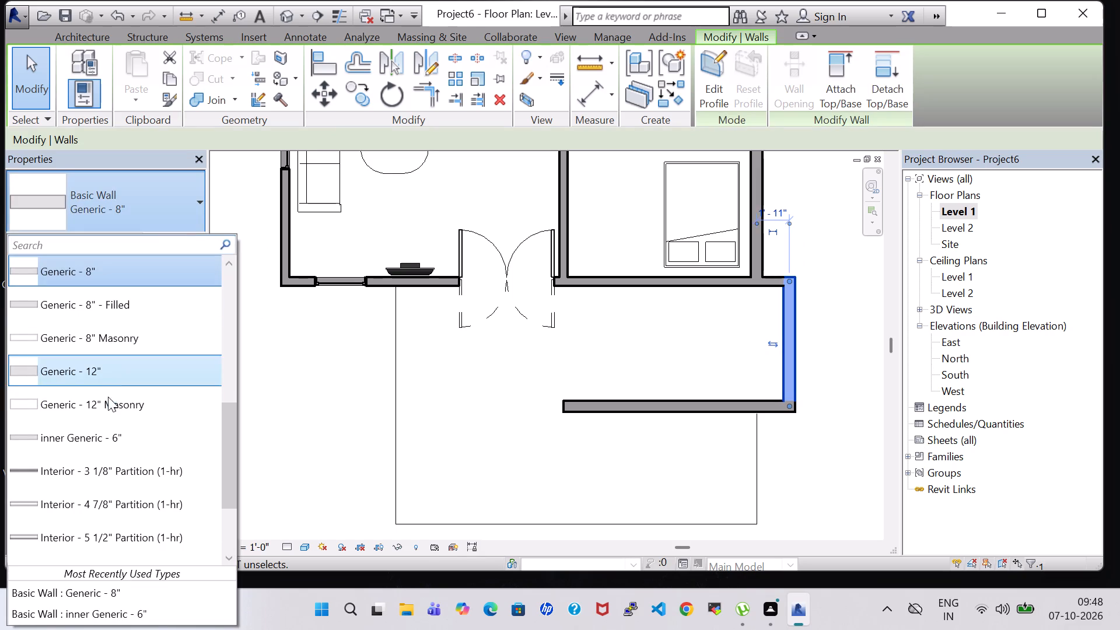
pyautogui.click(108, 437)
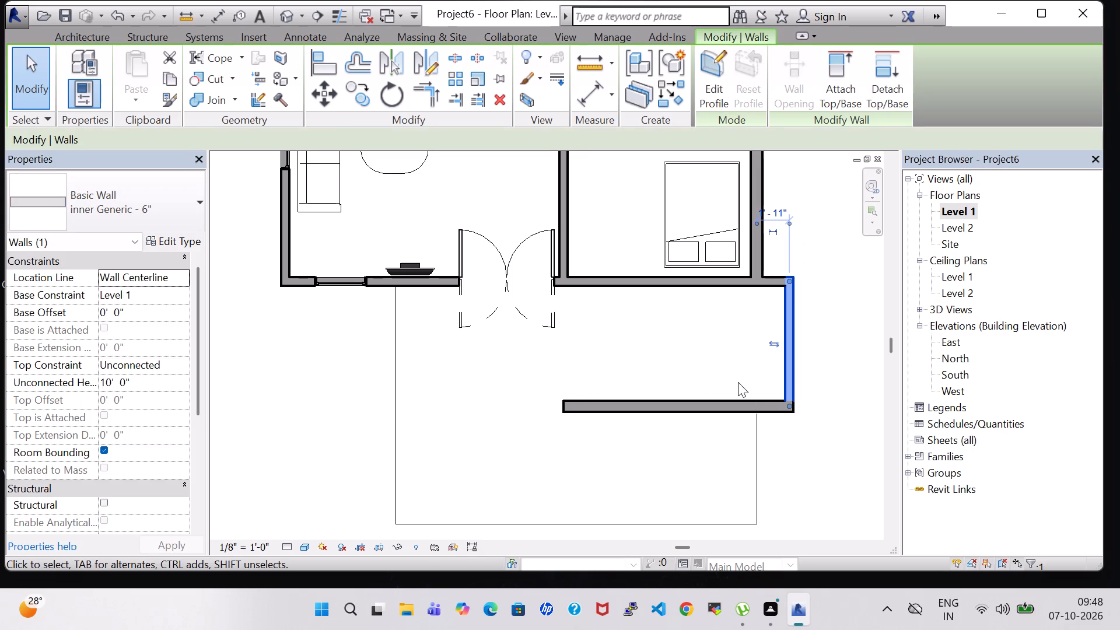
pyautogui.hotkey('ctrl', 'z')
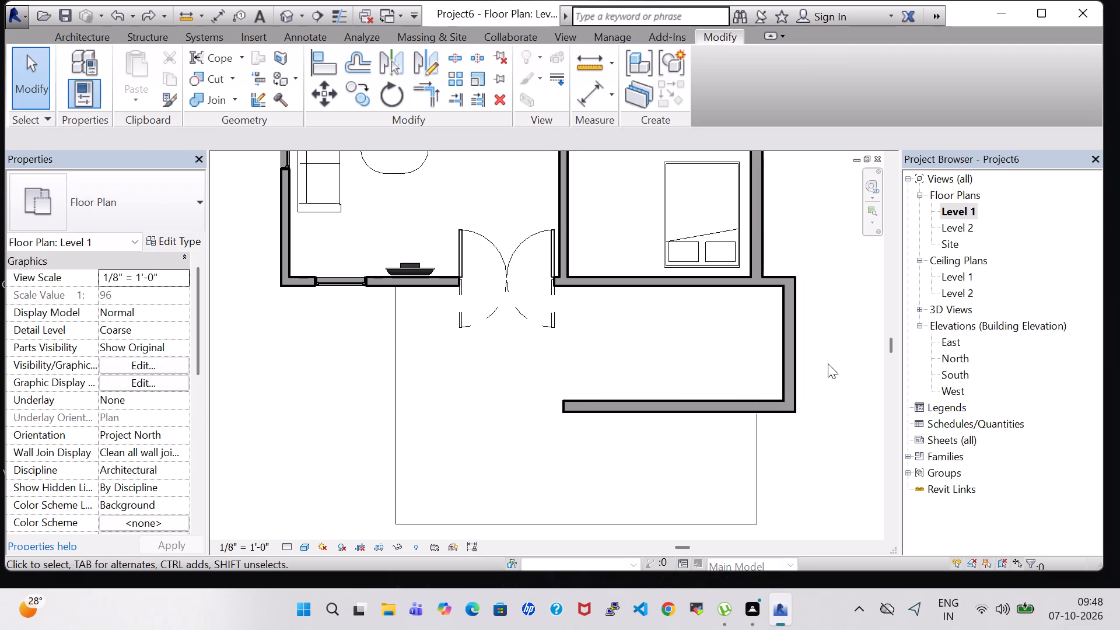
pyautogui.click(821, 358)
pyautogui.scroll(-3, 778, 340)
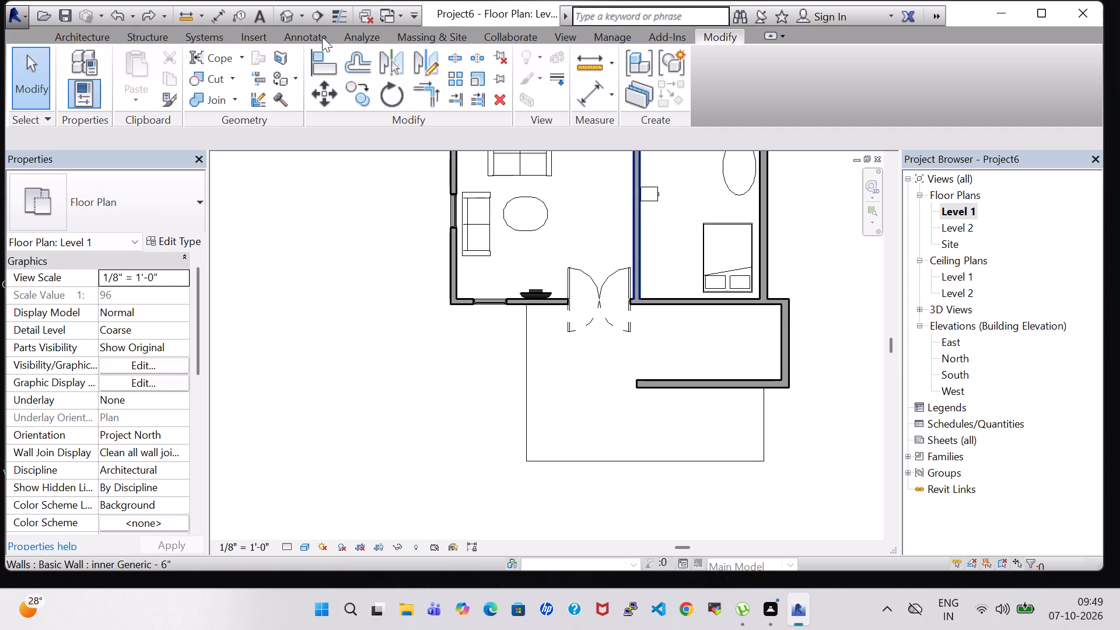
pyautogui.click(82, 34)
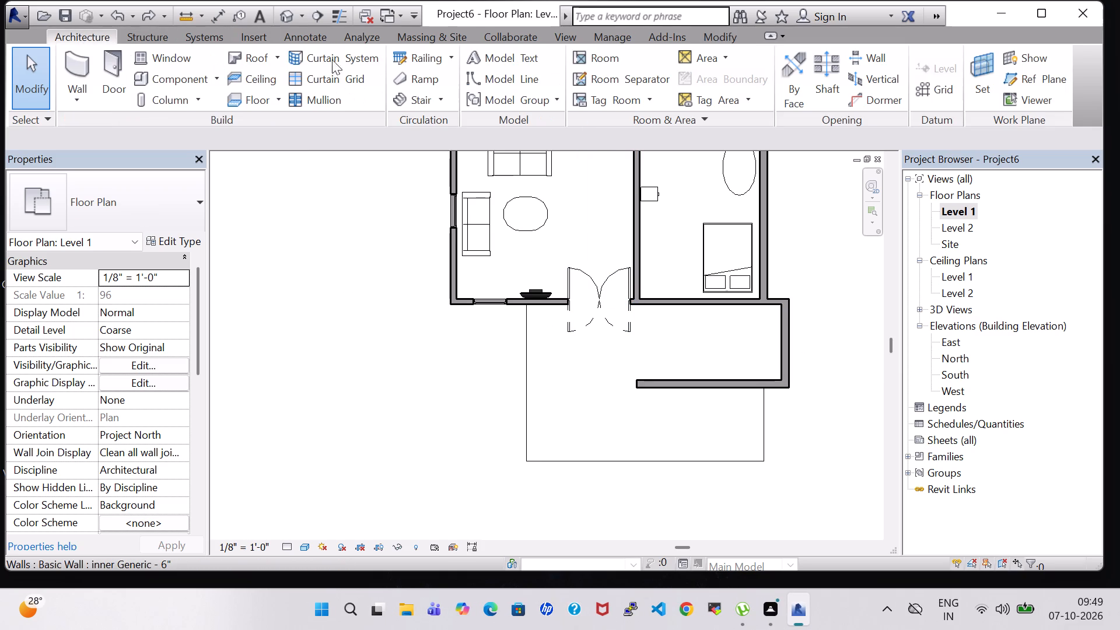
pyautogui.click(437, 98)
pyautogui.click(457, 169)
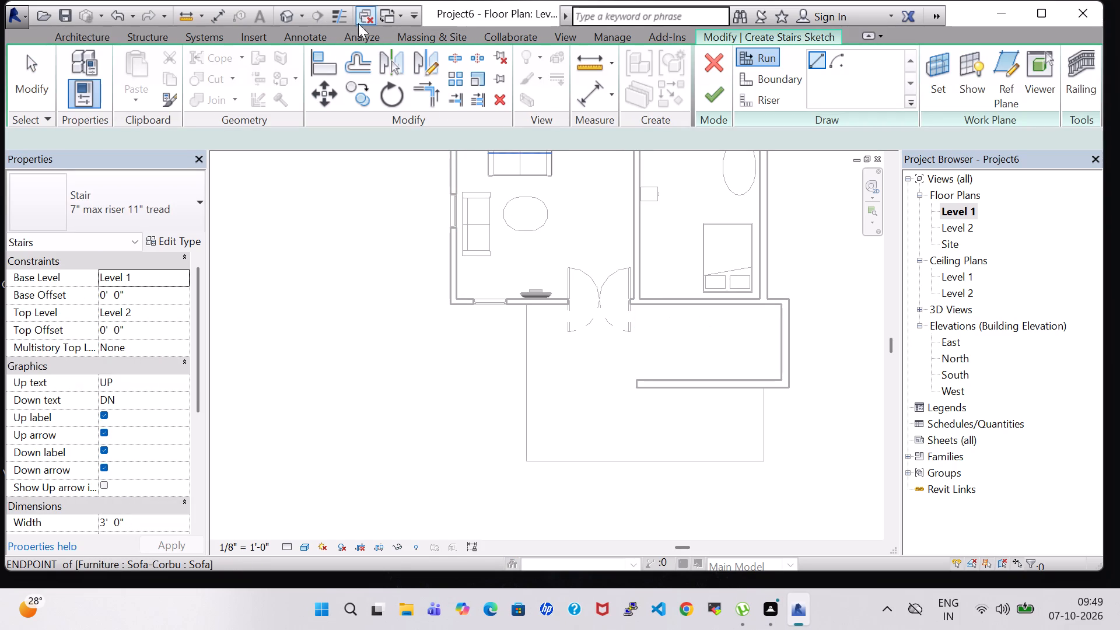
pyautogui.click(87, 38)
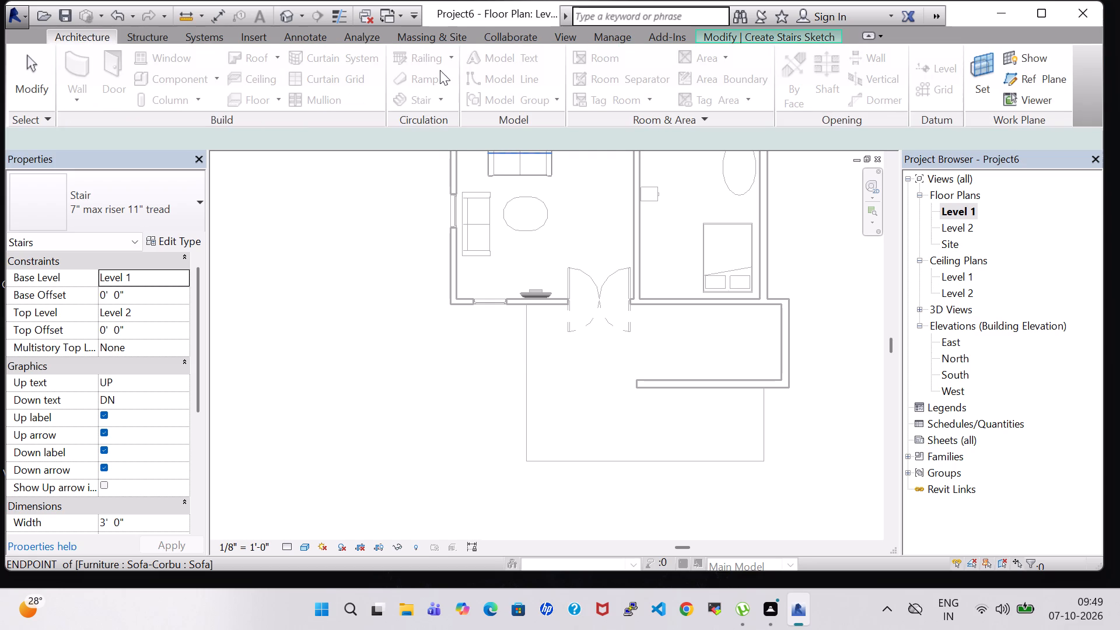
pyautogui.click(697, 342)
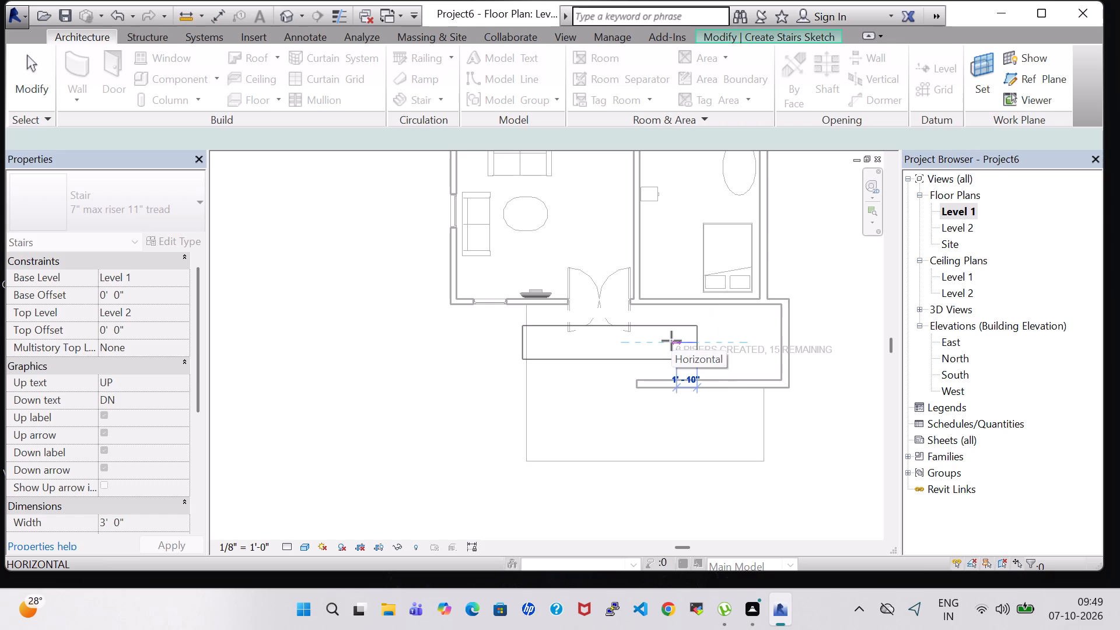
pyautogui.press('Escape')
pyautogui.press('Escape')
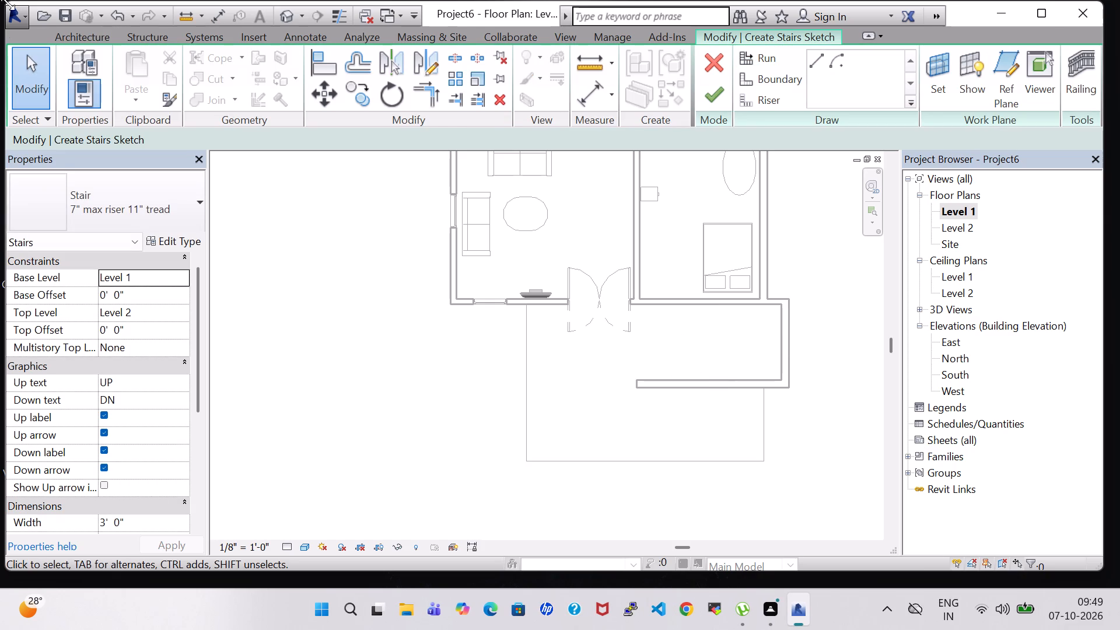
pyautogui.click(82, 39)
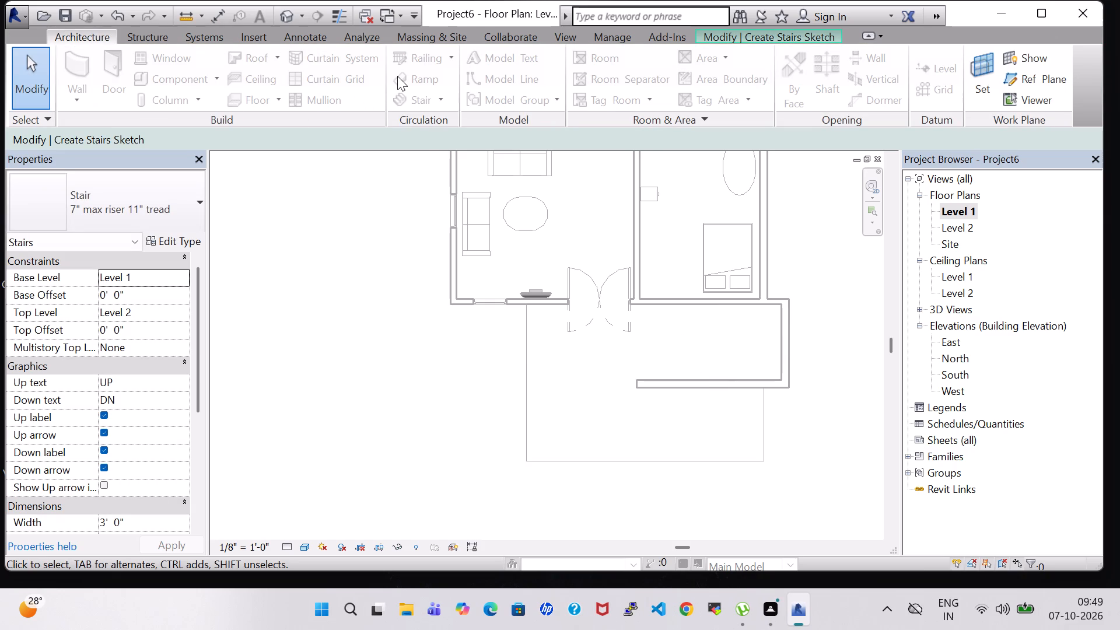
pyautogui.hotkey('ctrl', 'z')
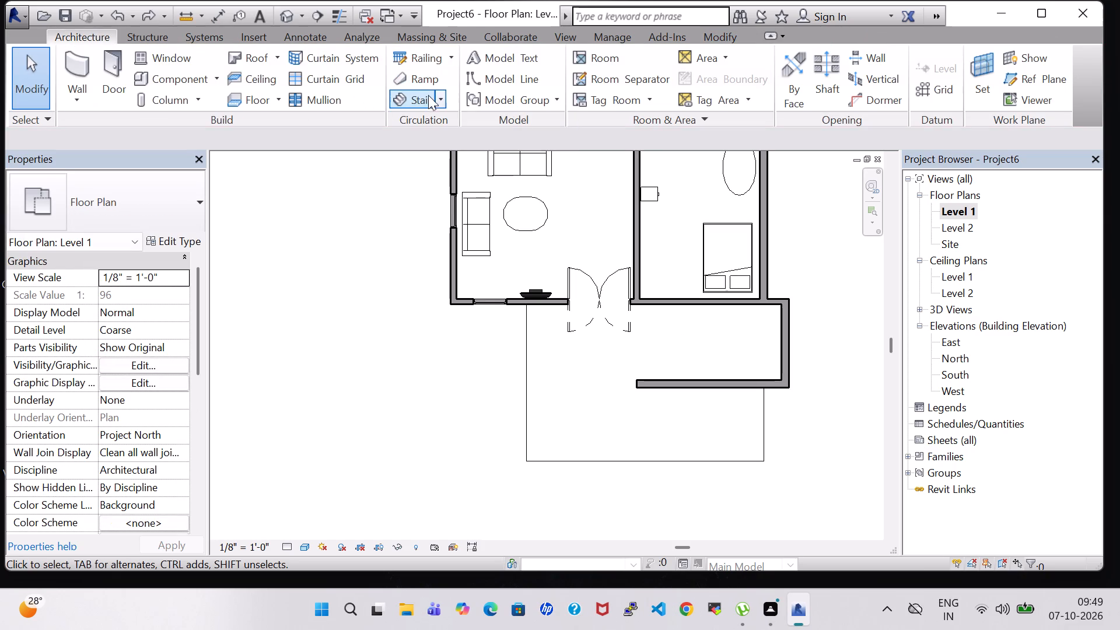
# Create a stair by component with a straight run, west to east, about 7'-4" long and 3'-0" wide, between the bedroom's and new south walls.
pyautogui.click(439, 98)
pyautogui.click(448, 128)
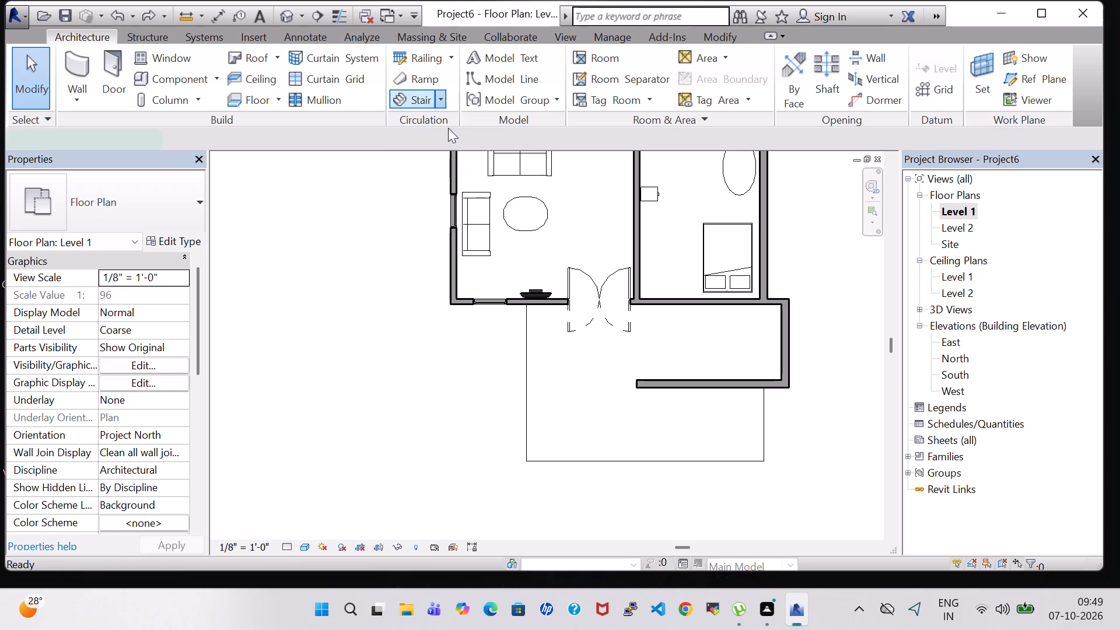
pyautogui.click(675, 342)
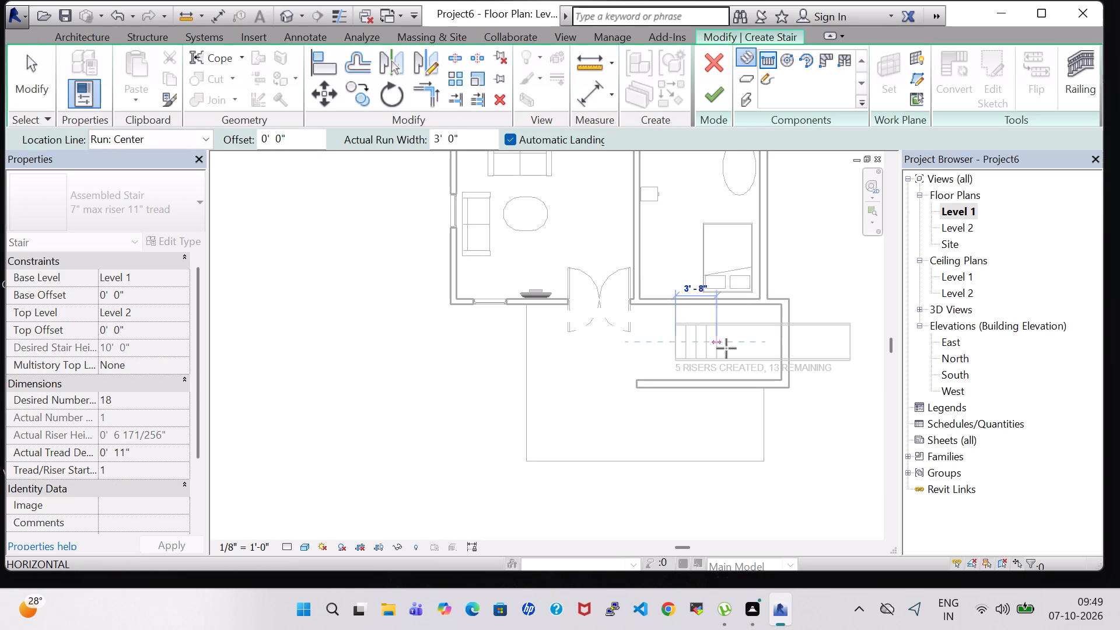
pyautogui.click(762, 348)
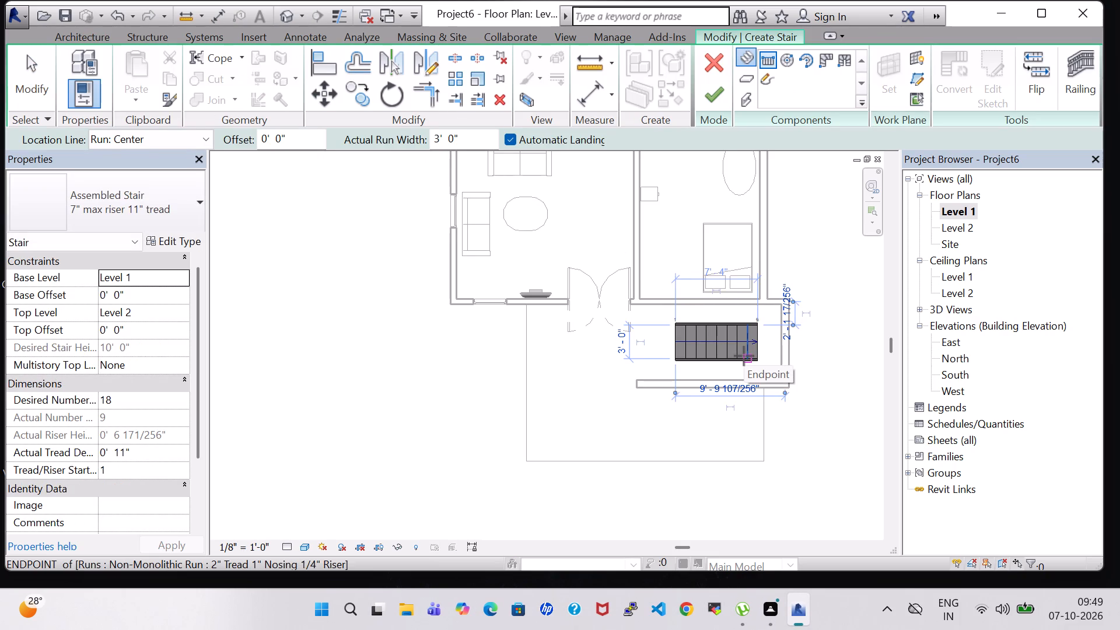
pyautogui.press('Escape')
pyautogui.press('Escape')
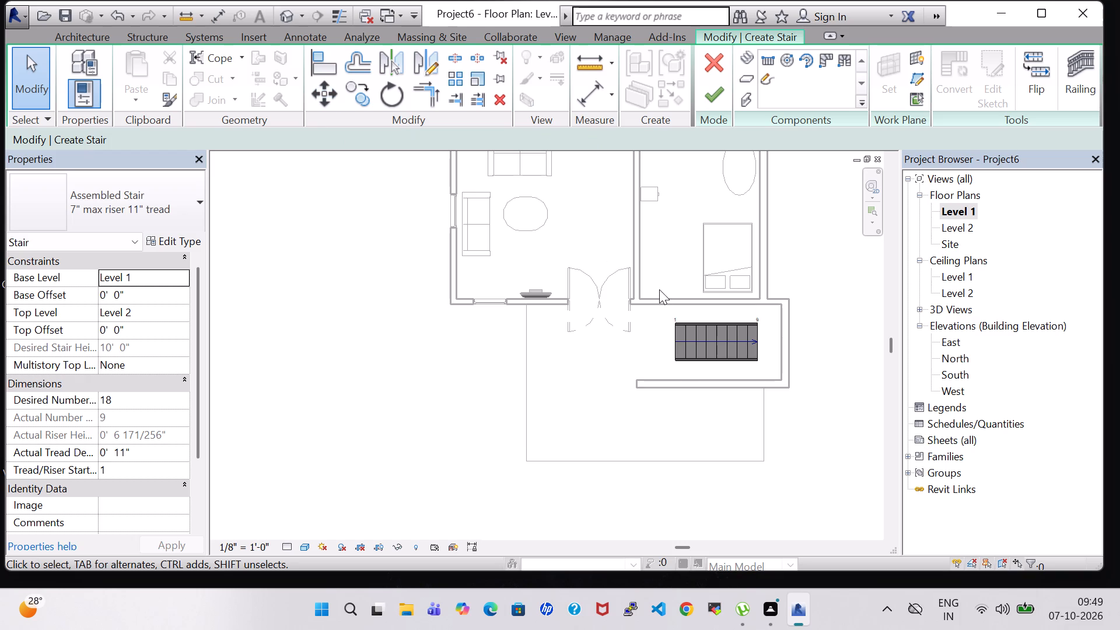
# Examine the new stair run in the 3D view, including its position between the bedroom wall and the new south wall.
pyautogui.click(706, 337)
pyautogui.click(291, 17)
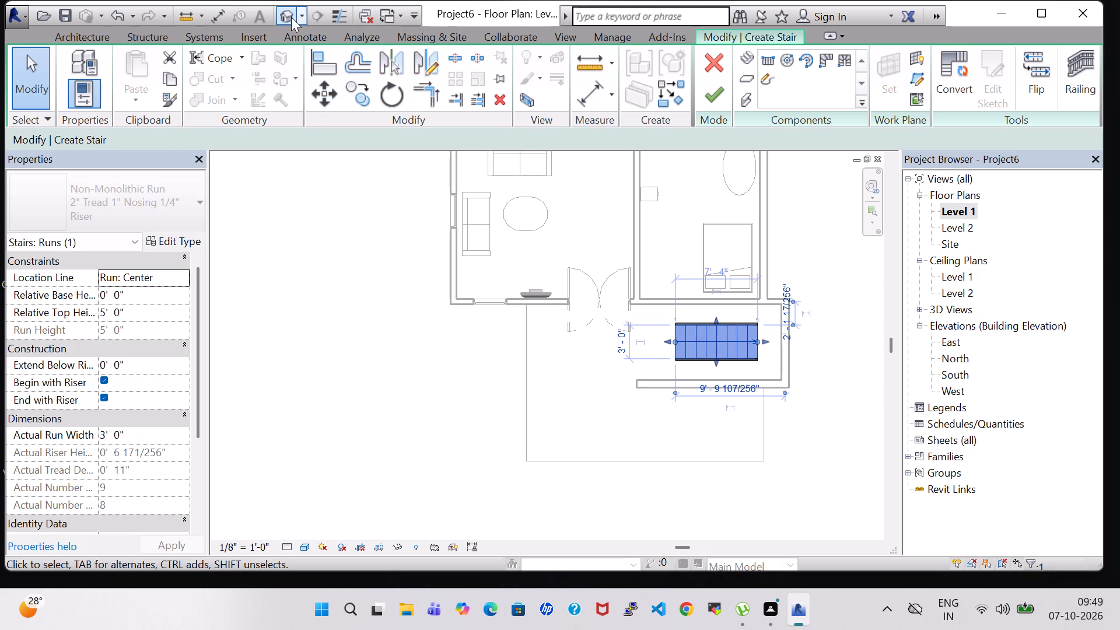
pyautogui.scroll(-8, 668, 303)
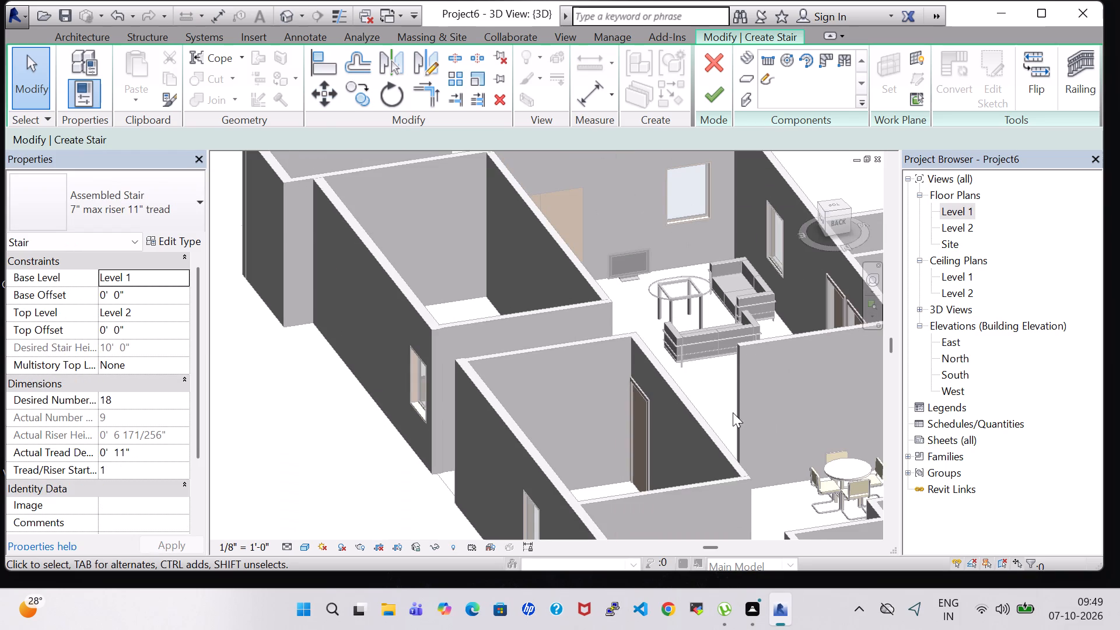
pyautogui.keyDown('shift'); pyautogui.moveTo(703, 400); pyautogui.dragTo(706, 362, button='middle'); pyautogui.keyUp('shift')
pyautogui.keyDown('shift'); pyautogui.scroll(1, 703, 400); pyautogui.keyUp('shift')
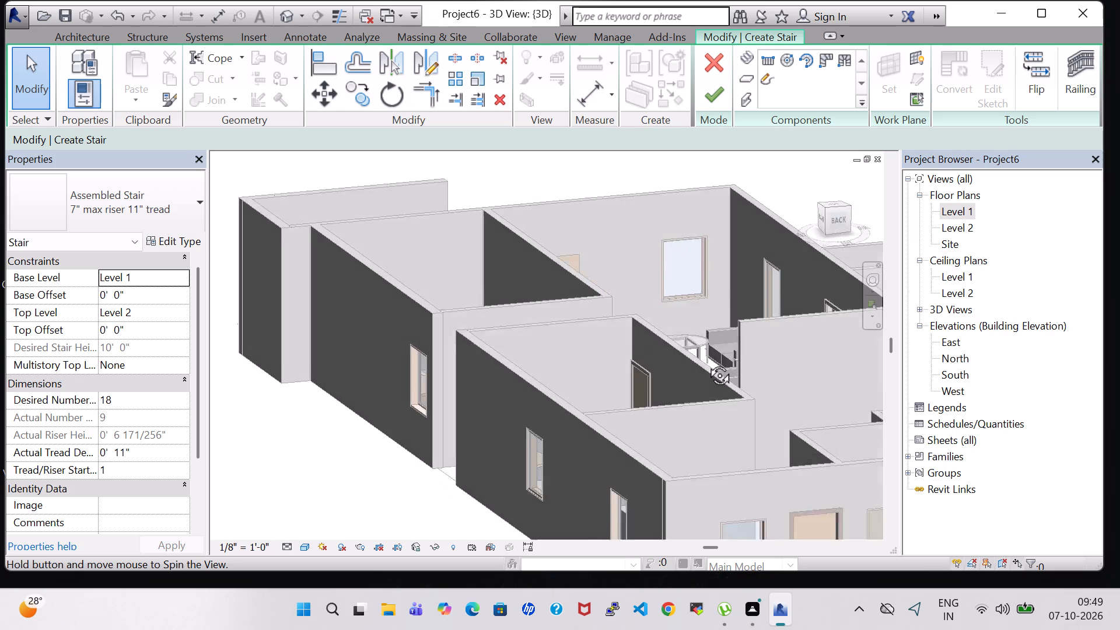
pyautogui.keyDown('shift'); pyautogui.moveTo(706, 362); pyautogui.dragTo(999, 435, button='middle'); pyautogui.keyUp('shift')
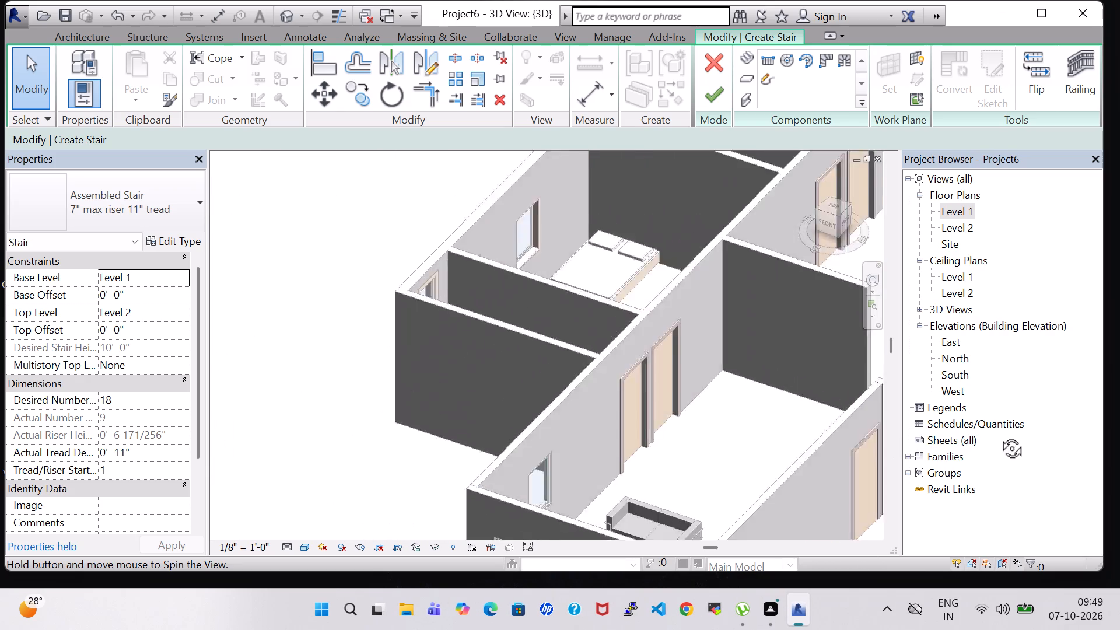
pyautogui.keyDown('shift'); pyautogui.moveTo(999, 435); pyautogui.dragTo(1038, 431, button='middle'); pyautogui.keyUp('shift')
pyautogui.keyDown('shift'); pyautogui.moveTo(844, 456); pyautogui.dragTo(907, 353, button='middle'); pyautogui.keyUp('shift')
pyautogui.keyDown('shift'); pyautogui.scroll(1, 844, 456); pyautogui.keyUp('shift')
pyautogui.keyDown('shift'); pyautogui.moveTo(745, 507); pyautogui.dragTo(664, 475, button='middle'); pyautogui.keyUp('shift')
pyautogui.keyDown('shift'); pyautogui.moveTo(647, 208); pyautogui.dragTo(597, 210, button='middle'); pyautogui.keyUp('shift')
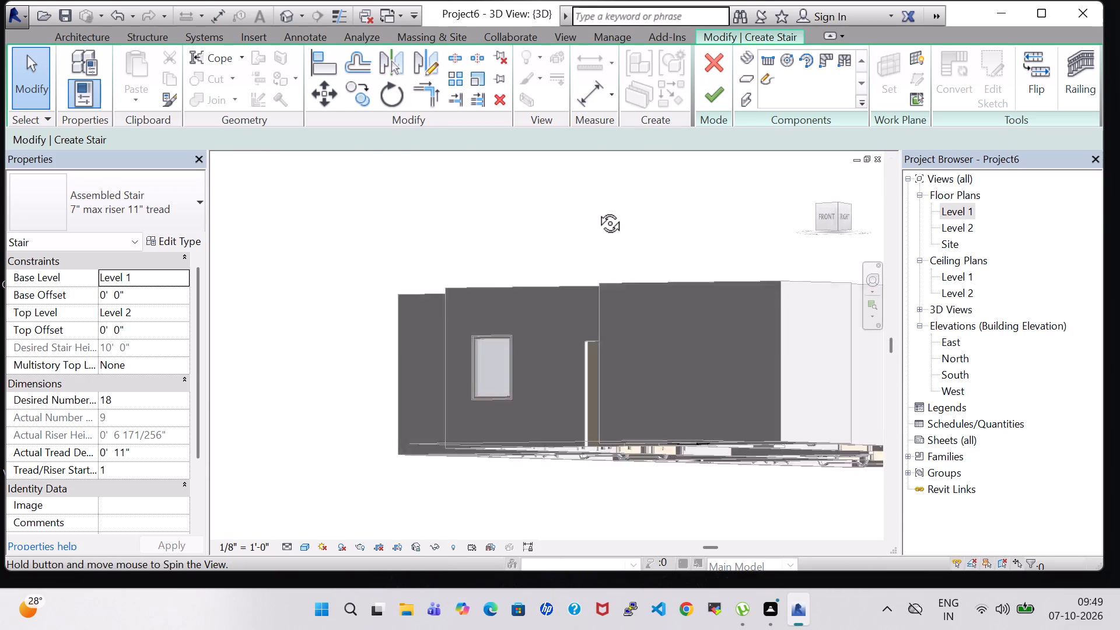
pyautogui.keyDown('shift'); pyautogui.moveTo(597, 210); pyautogui.dragTo(664, 299, button='middle'); pyautogui.keyUp('shift')
pyautogui.scroll(1, 782, 410)
pyautogui.moveTo(782, 410); pyautogui.dragTo(771, 376, button='middle')
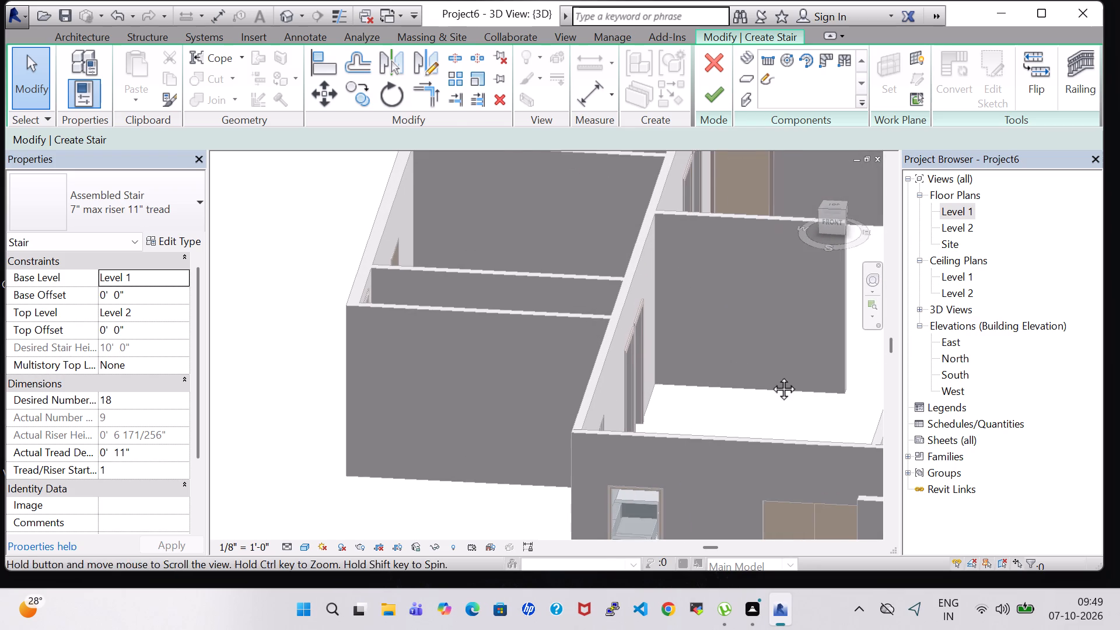
pyautogui.moveTo(771, 376); pyautogui.dragTo(771, 371, button='middle')
pyautogui.tripleClick(877, 545)
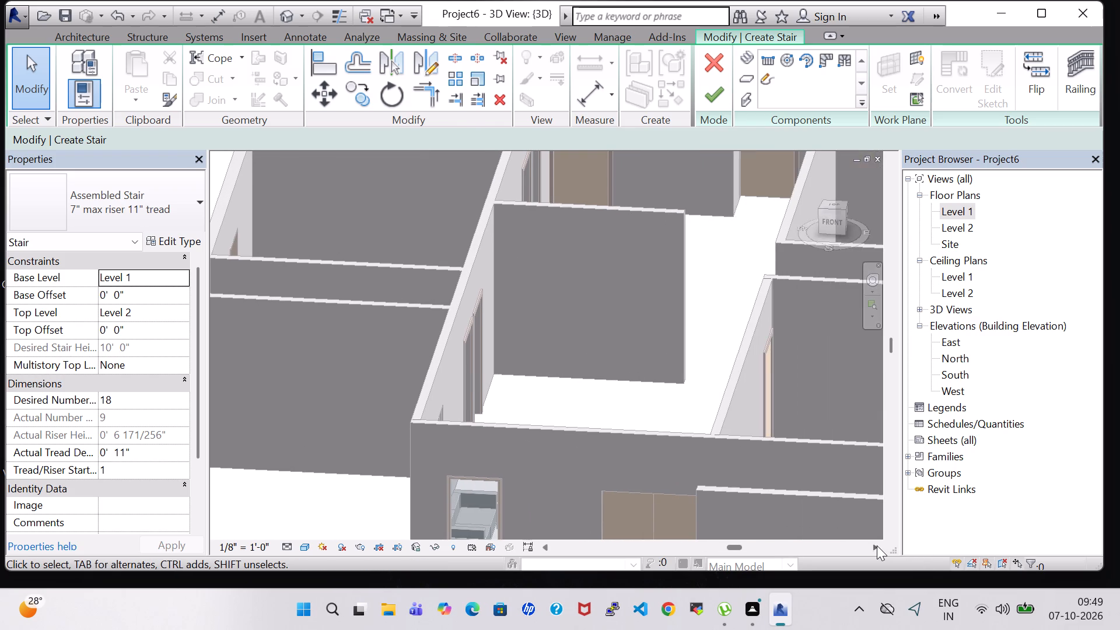
pyautogui.doubleClick(877, 545)
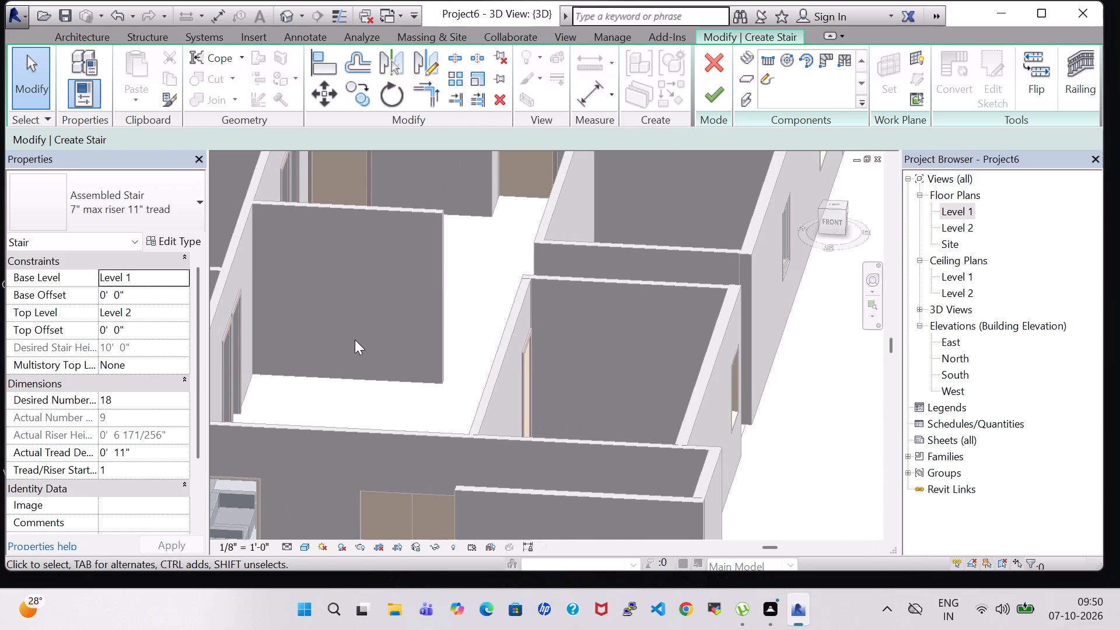
pyautogui.keyDown('shift'); pyautogui.moveTo(356, 340); pyautogui.dragTo(462, 359, button='middle'); pyautogui.keyUp('shift')
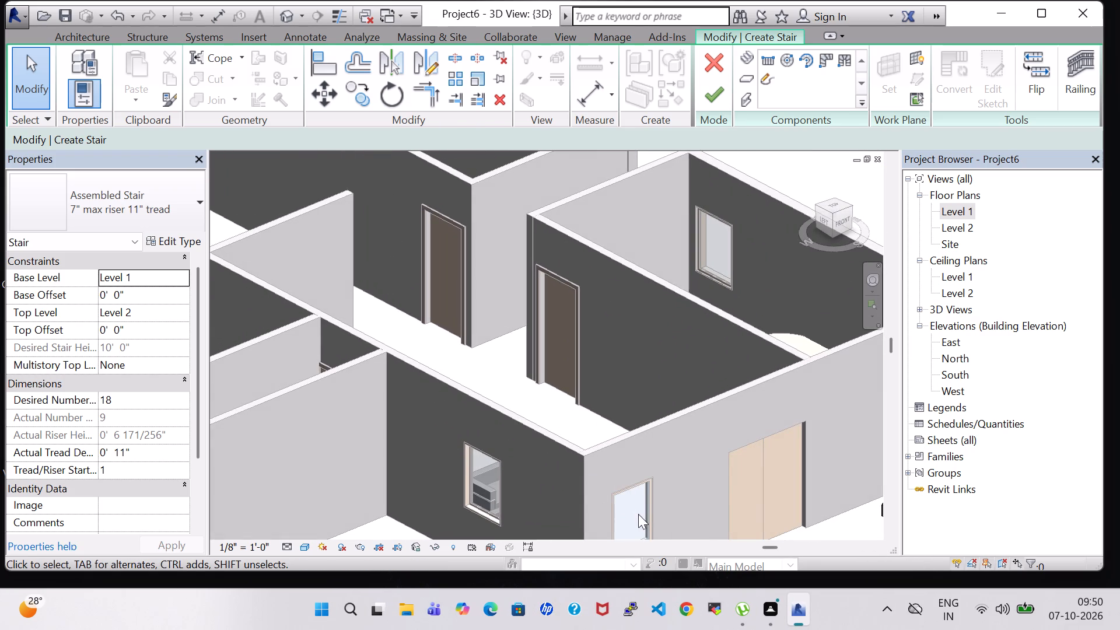
pyautogui.moveTo(716, 493); pyautogui.dragTo(702, 478, button='middle')
pyautogui.scroll(1, 716, 493)
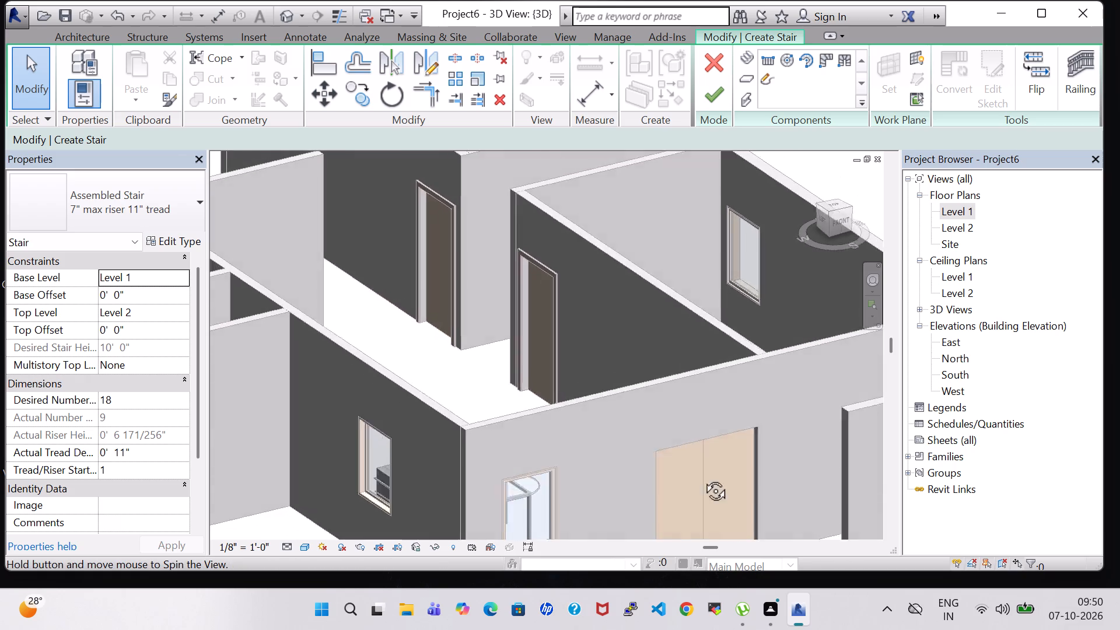
pyautogui.moveTo(702, 478); pyautogui.dragTo(775, 484, button='middle')
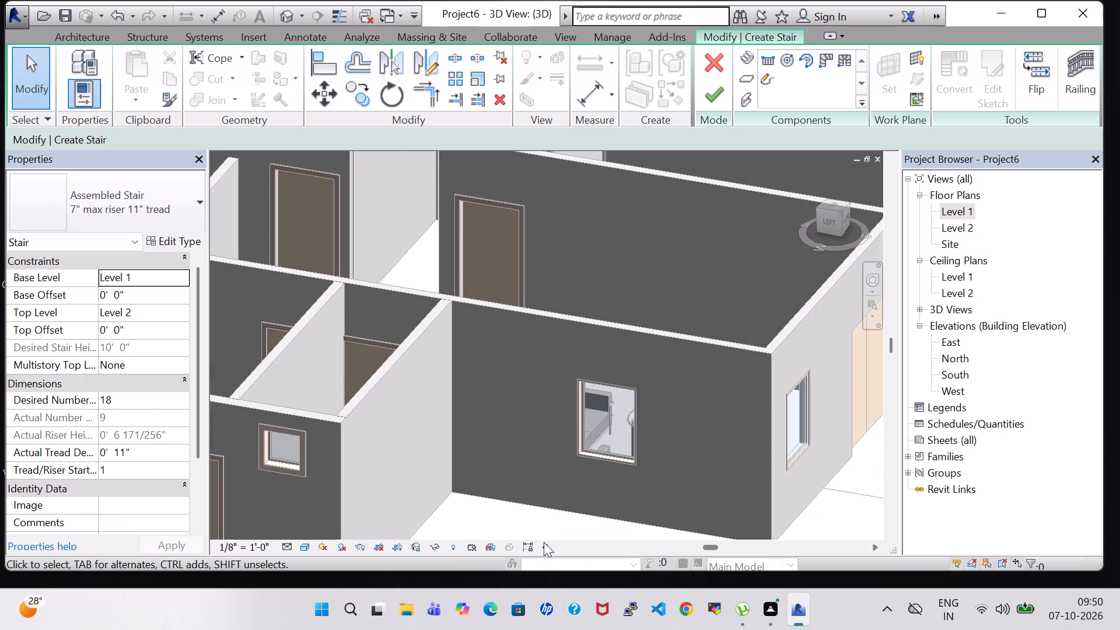
pyautogui.click(546, 547)
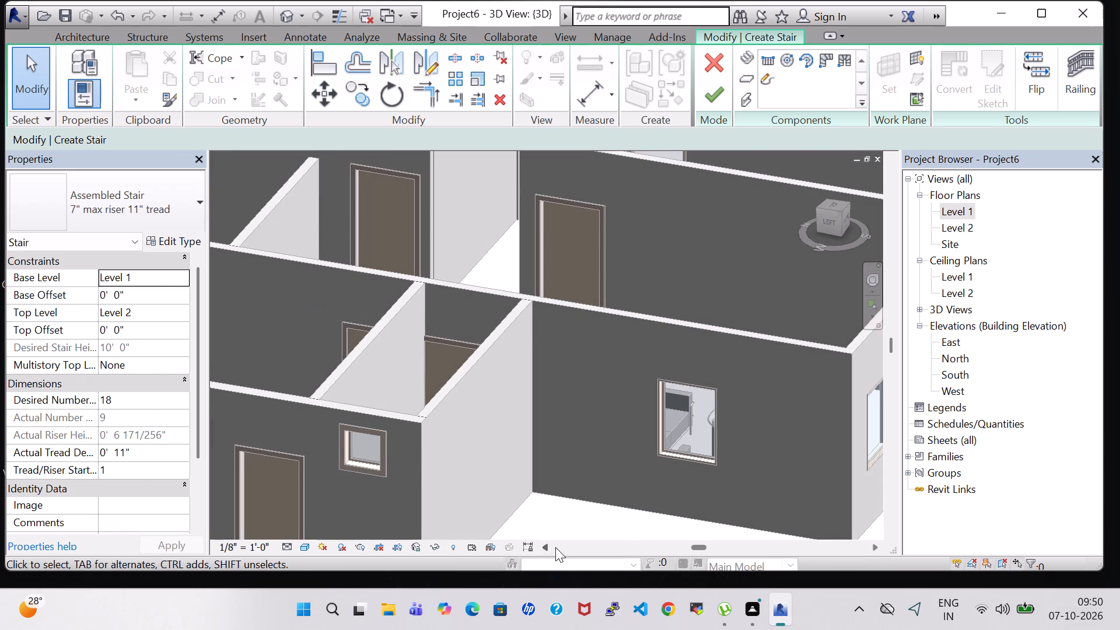
pyautogui.click(871, 545)
pyautogui.tripleClick(871, 545)
pyautogui.click(871, 545)
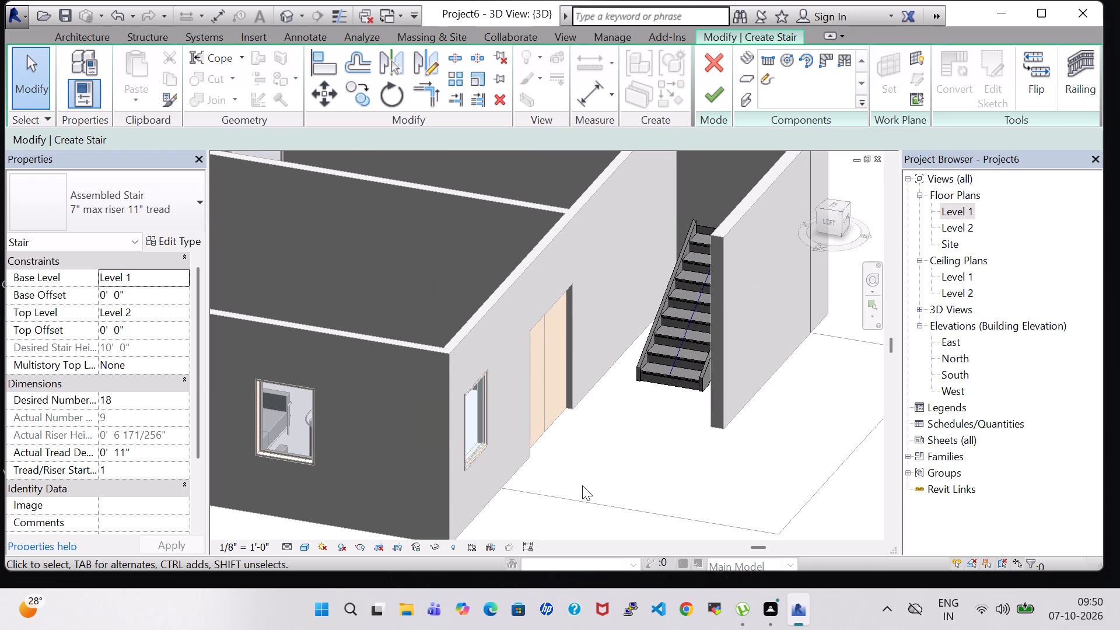
pyautogui.keyDown('shift'); pyautogui.scroll(1, 573, 467); pyautogui.keyUp('shift')
pyautogui.keyDown('shift'); pyautogui.moveTo(589, 459); pyautogui.dragTo(621, 460, button='middle'); pyautogui.keyUp('shift')
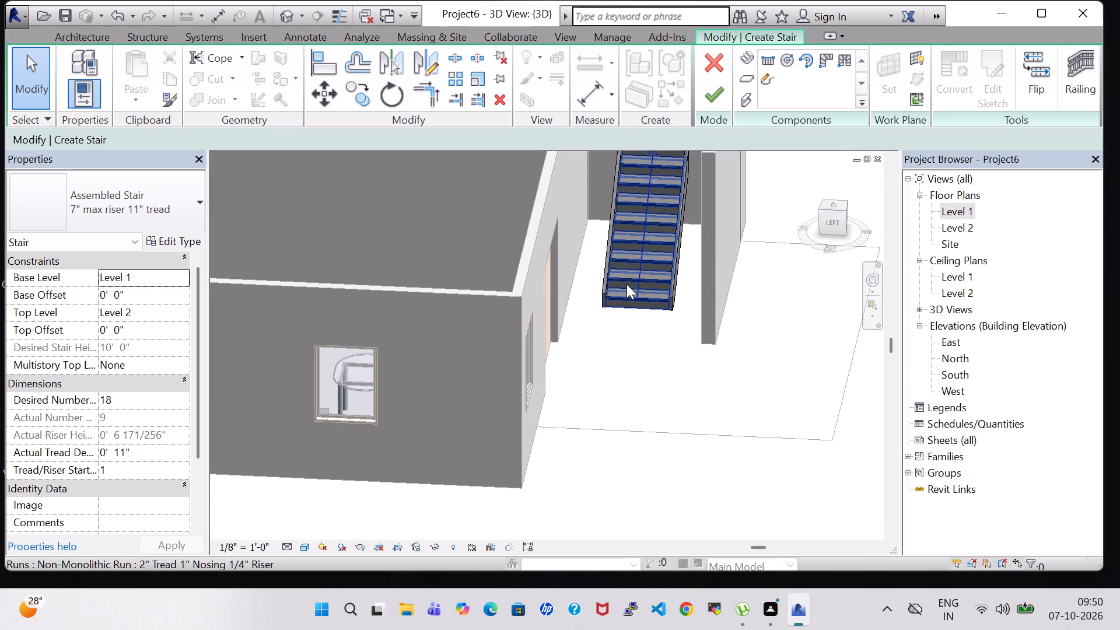
# Nudge the stair run toward the new south wall until its north edge is about 3'-7" from the bedroom's south wall.
pyautogui.click(626, 278)
pyautogui.press('Right')
pyautogui.press('Right')
pyautogui.press('Right')
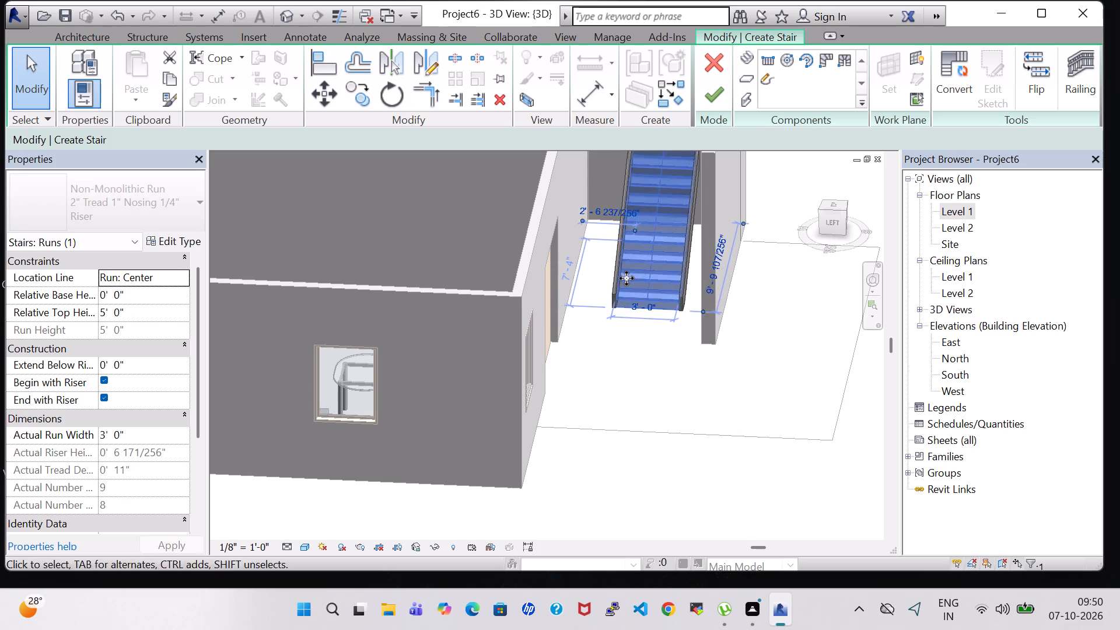
pyautogui.press('Right')
pyautogui.press('Right')
pyautogui.press('Right')
pyautogui.press('Right')
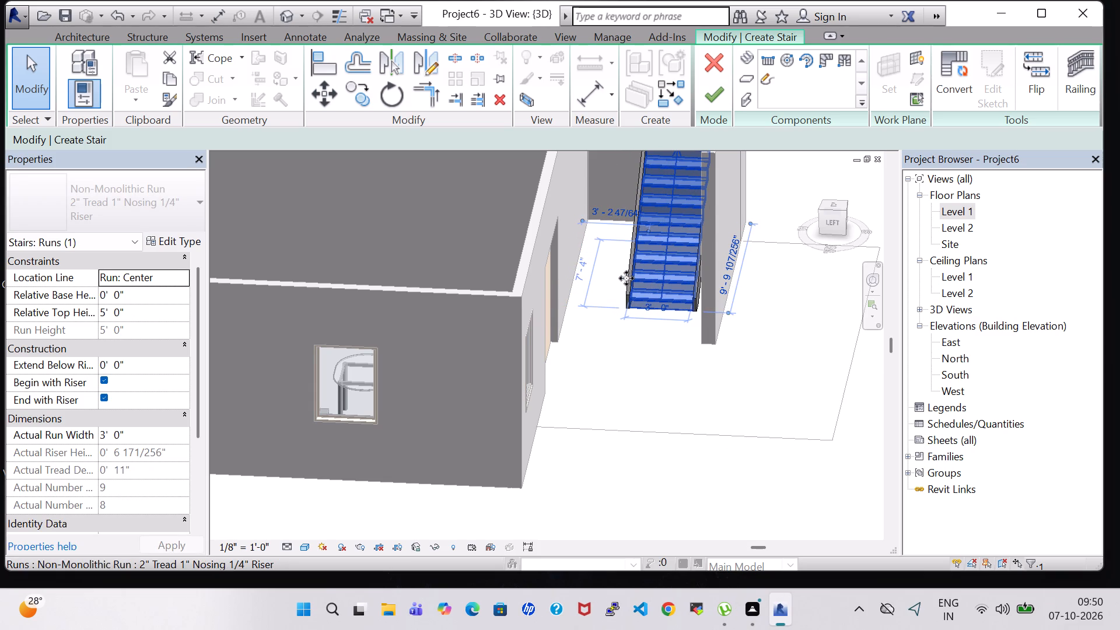
pyautogui.click(597, 372)
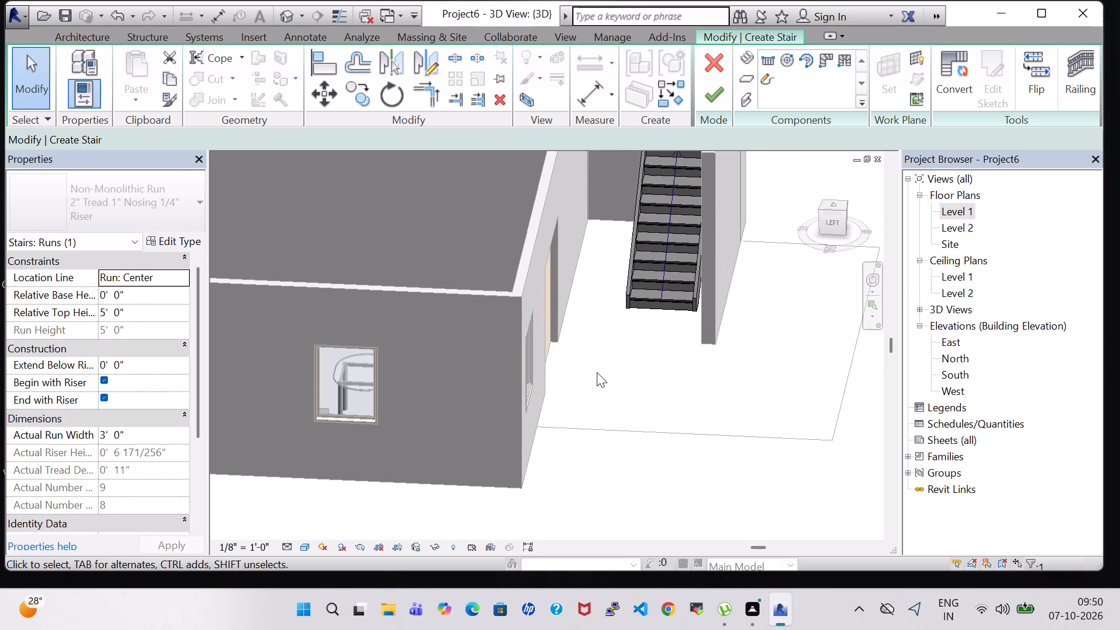
pyautogui.keyDown('shift'); pyautogui.moveTo(597, 372); pyautogui.dragTo(617, 338, button='middle'); pyautogui.keyUp('shift')
pyautogui.keyDown('shift'); pyautogui.scroll(1, 597, 372); pyautogui.keyUp('shift')
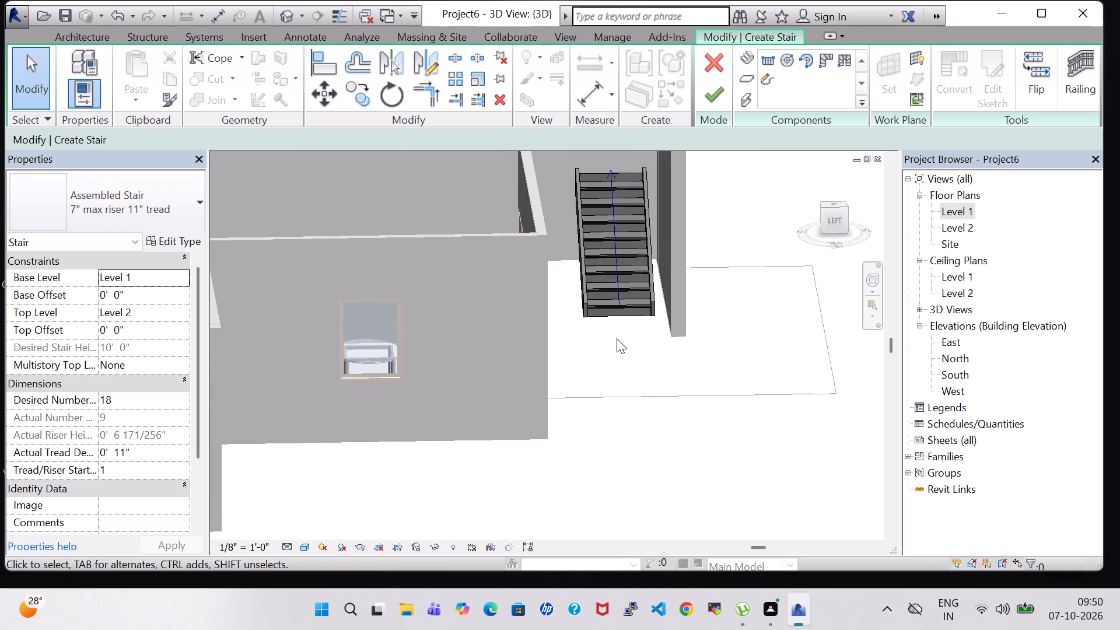
pyautogui.press('Right')
pyautogui.press('Right')
pyautogui.click(612, 308)
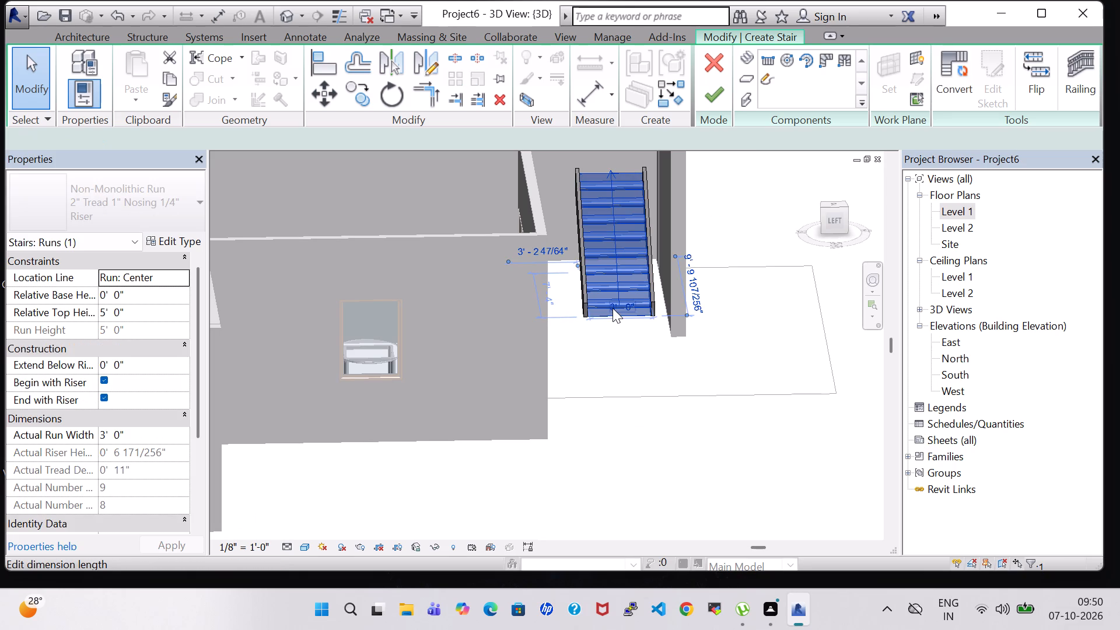
pyautogui.press('Right')
pyautogui.press('Right')
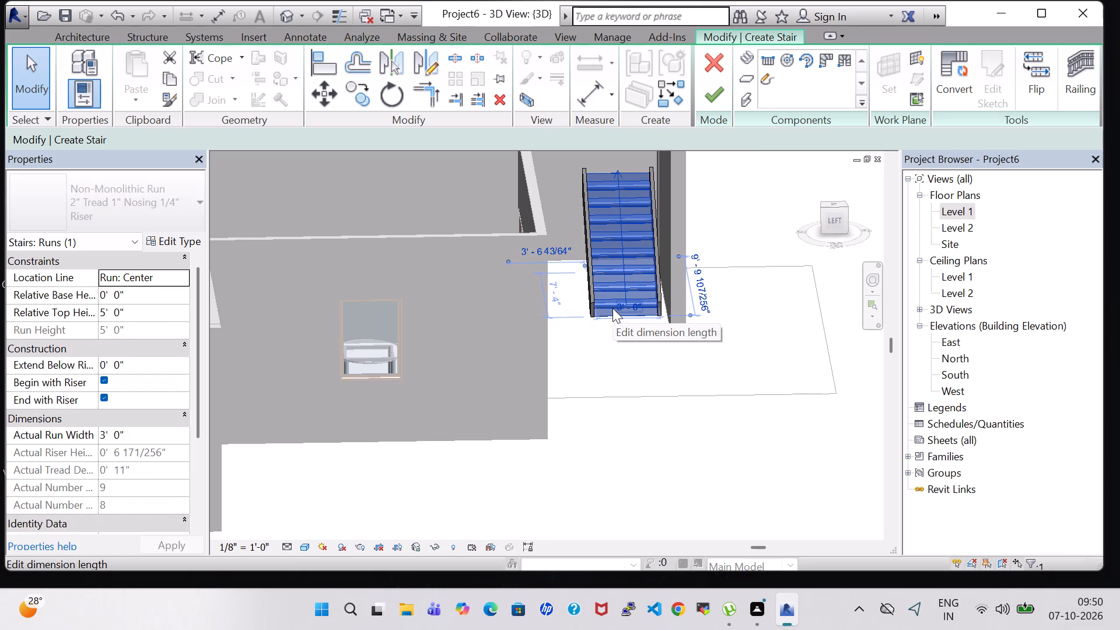
# Return to the Level 1 floor plan with nothing selected.
pyautogui.click(69, 33)
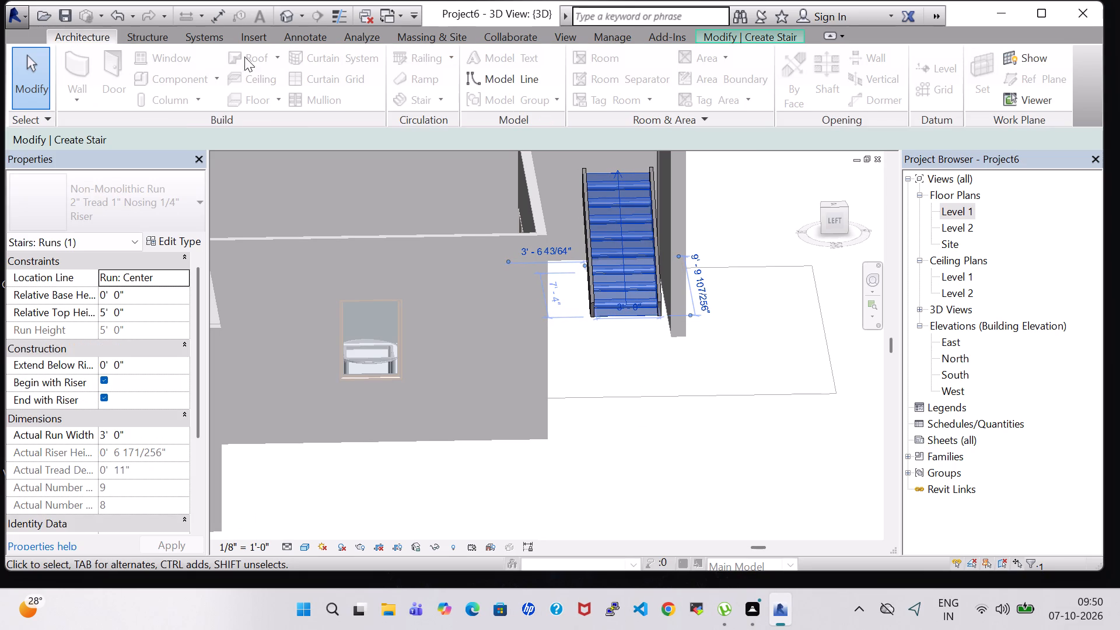
pyautogui.doubleClick(964, 216)
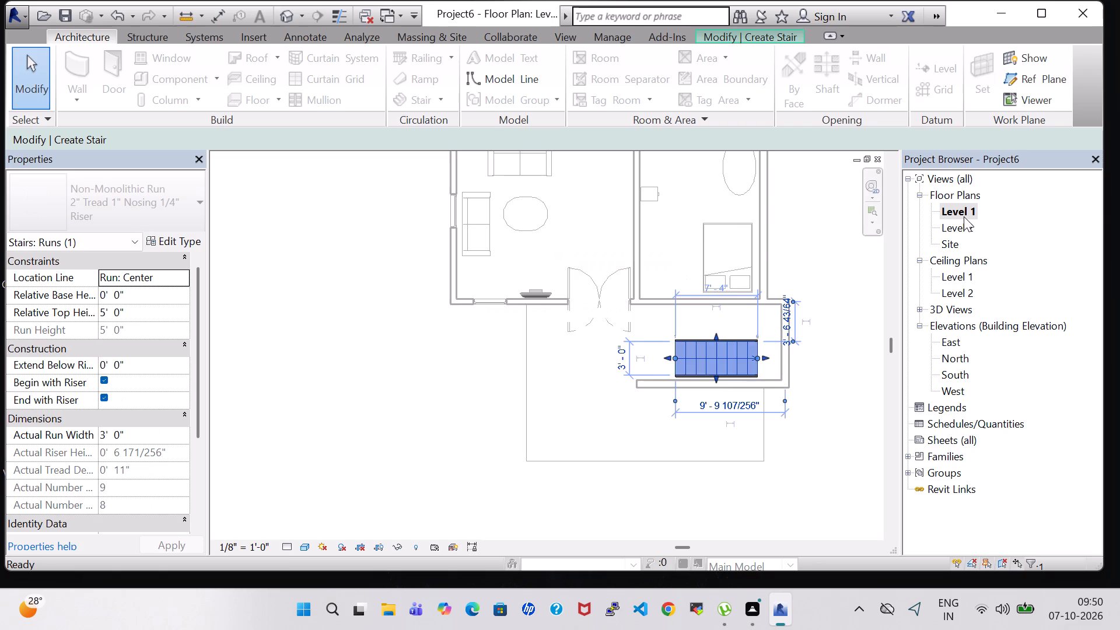
pyautogui.click(457, 430)
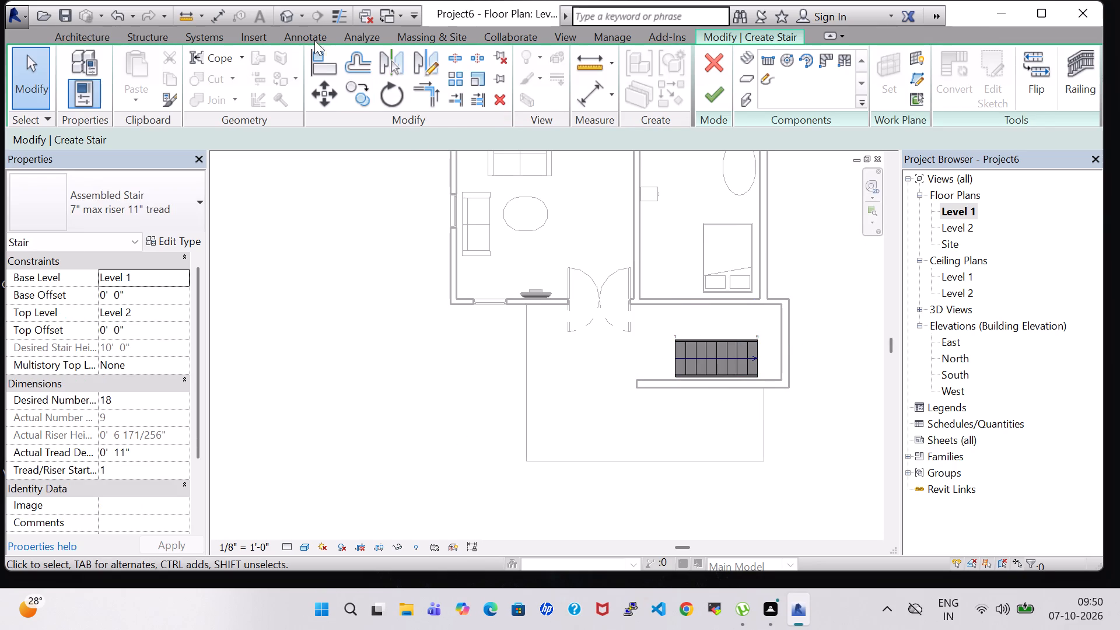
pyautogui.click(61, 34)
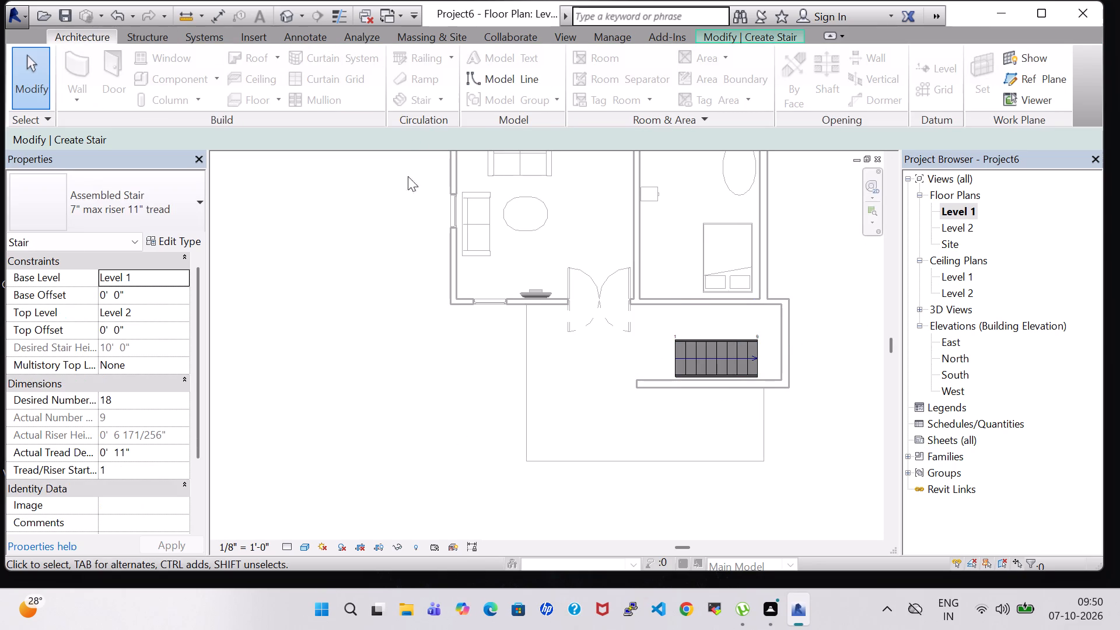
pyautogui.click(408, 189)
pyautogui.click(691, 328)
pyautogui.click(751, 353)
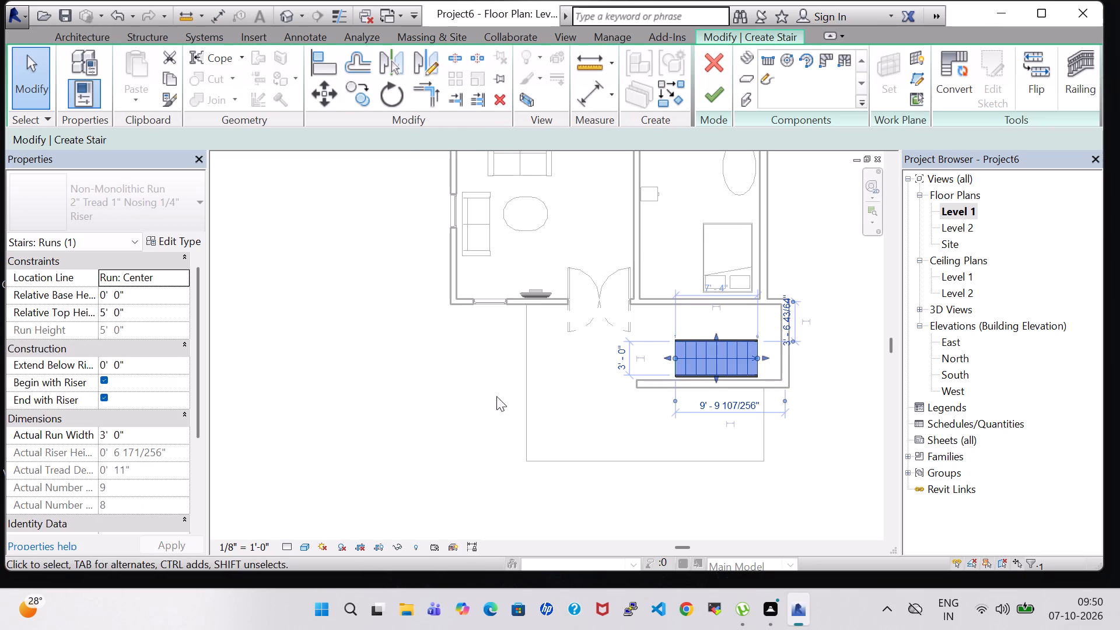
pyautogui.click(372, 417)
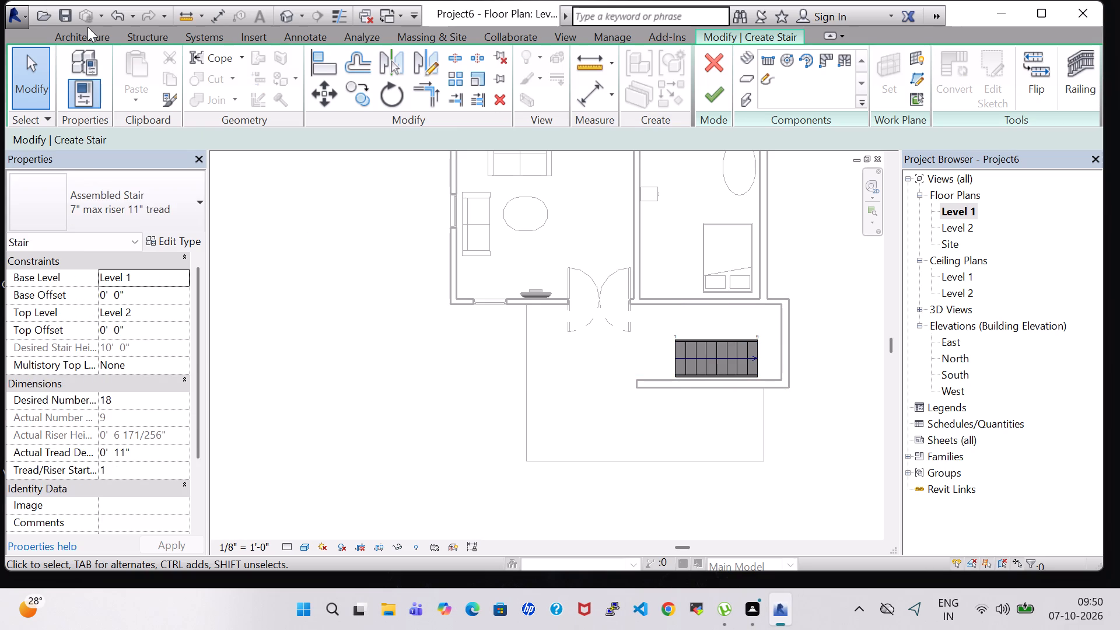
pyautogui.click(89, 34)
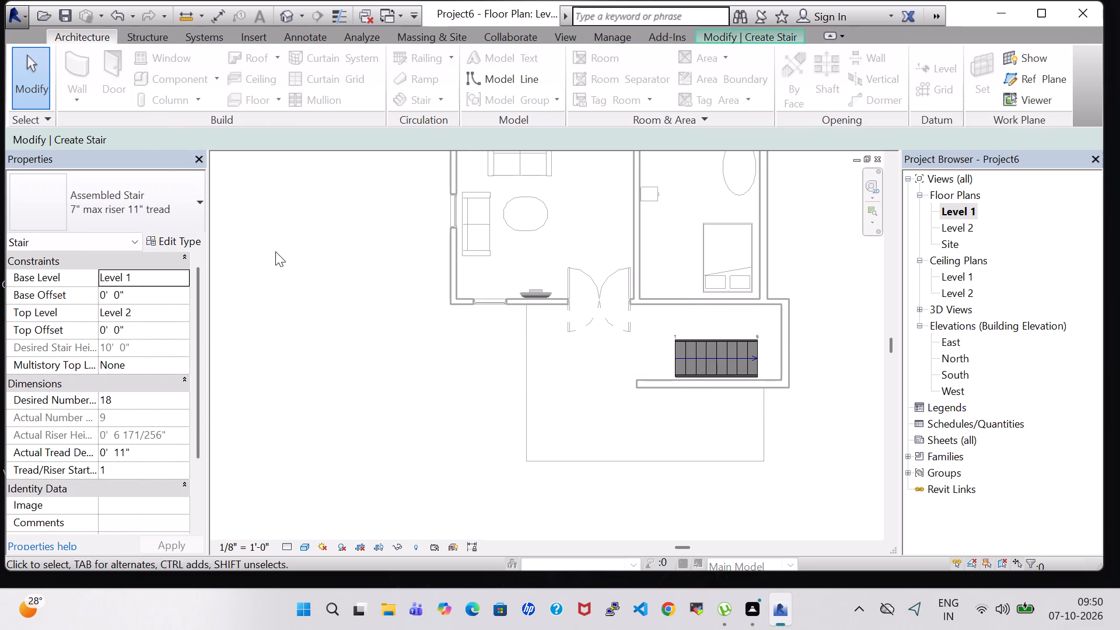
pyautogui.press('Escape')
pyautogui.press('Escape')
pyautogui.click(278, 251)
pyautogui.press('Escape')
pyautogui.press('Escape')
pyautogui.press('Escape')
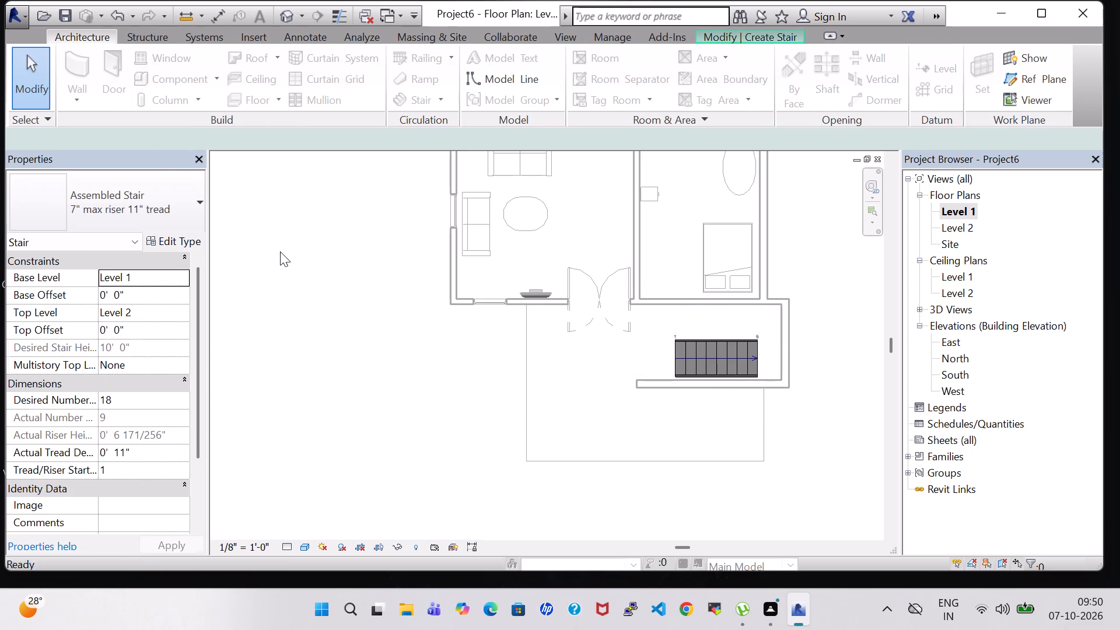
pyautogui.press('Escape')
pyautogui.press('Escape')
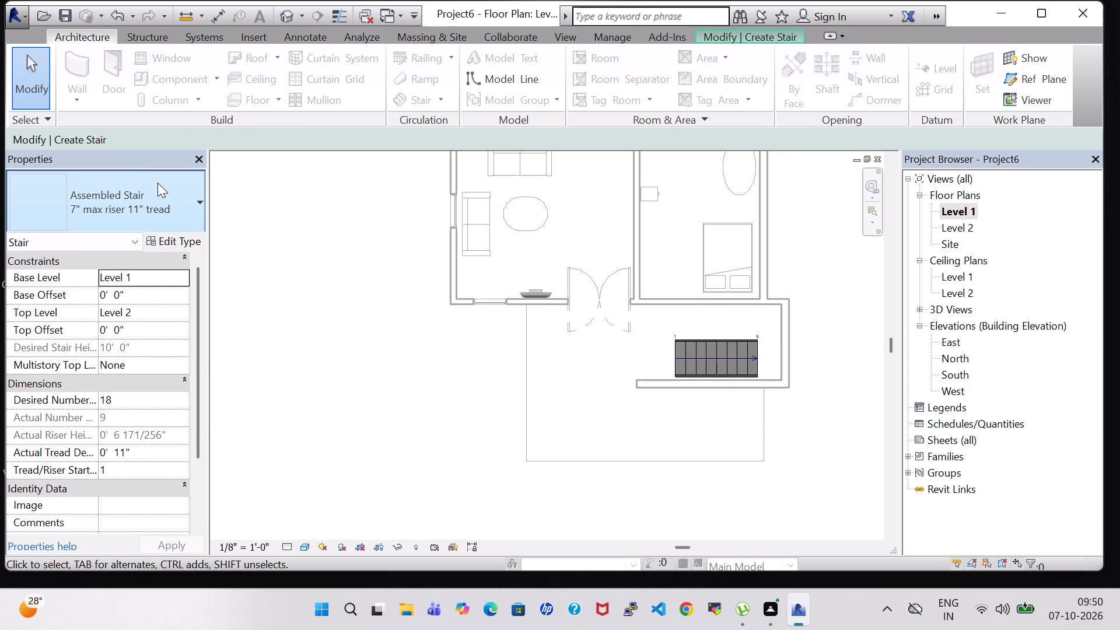
# Undo the nudges that moved the stair run toward the new south wall, one at a time.
pyautogui.doubleClick(276, 265)
pyautogui.hotkey('ctrl', 'z')
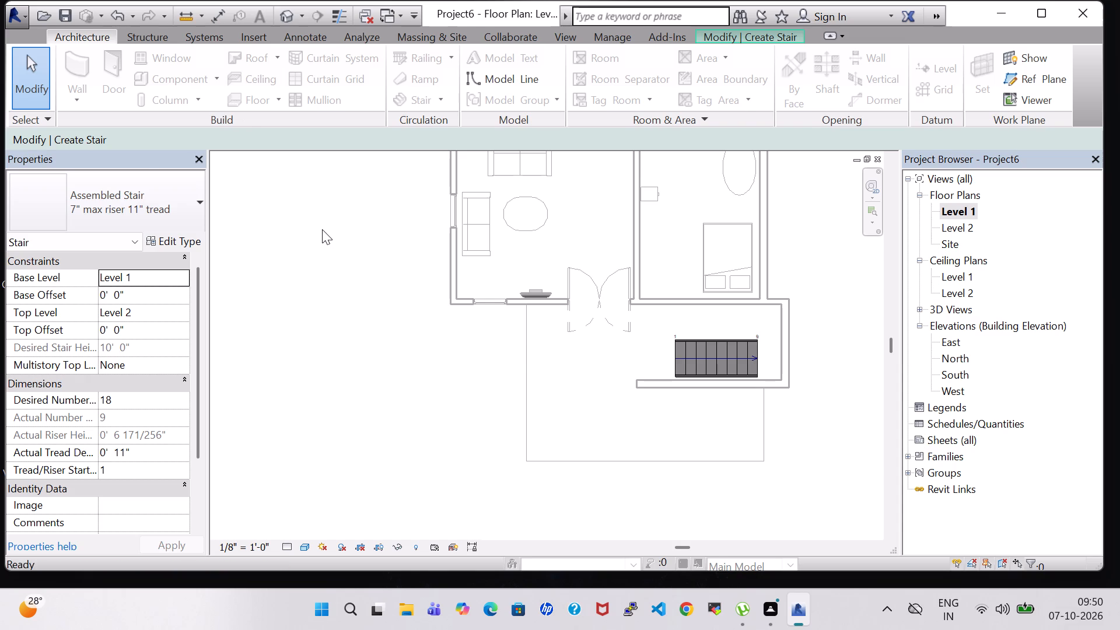
pyautogui.click(100, 32)
pyautogui.hotkey('ctrl', 'z')
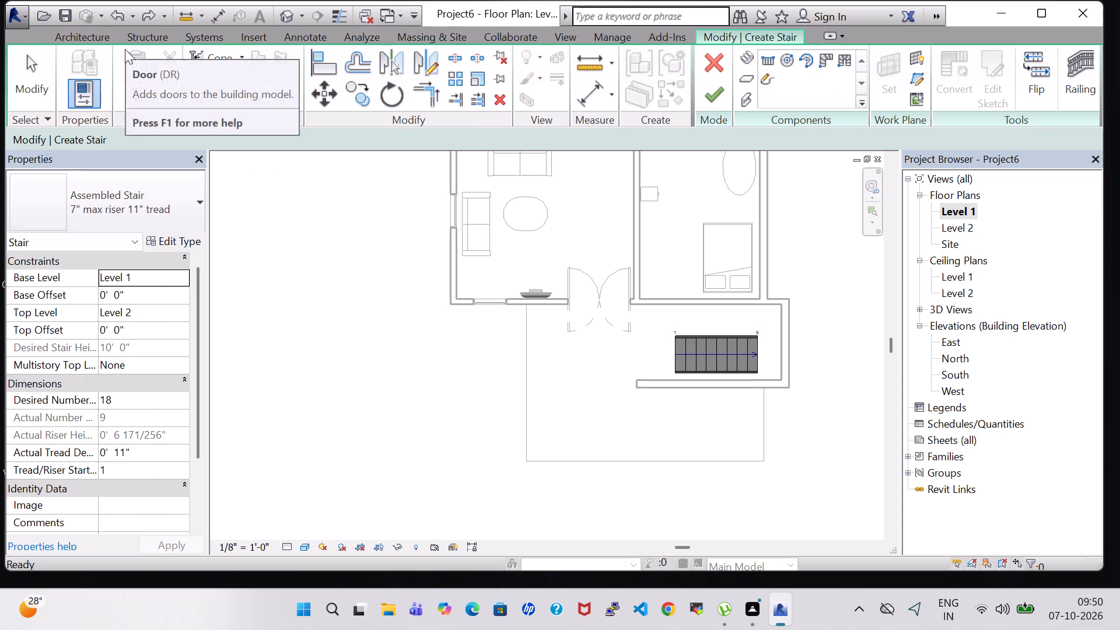
pyautogui.click(111, 36)
pyautogui.hotkey('ctrl', 'z')
pyautogui.hotkey('ctrl', 'z')
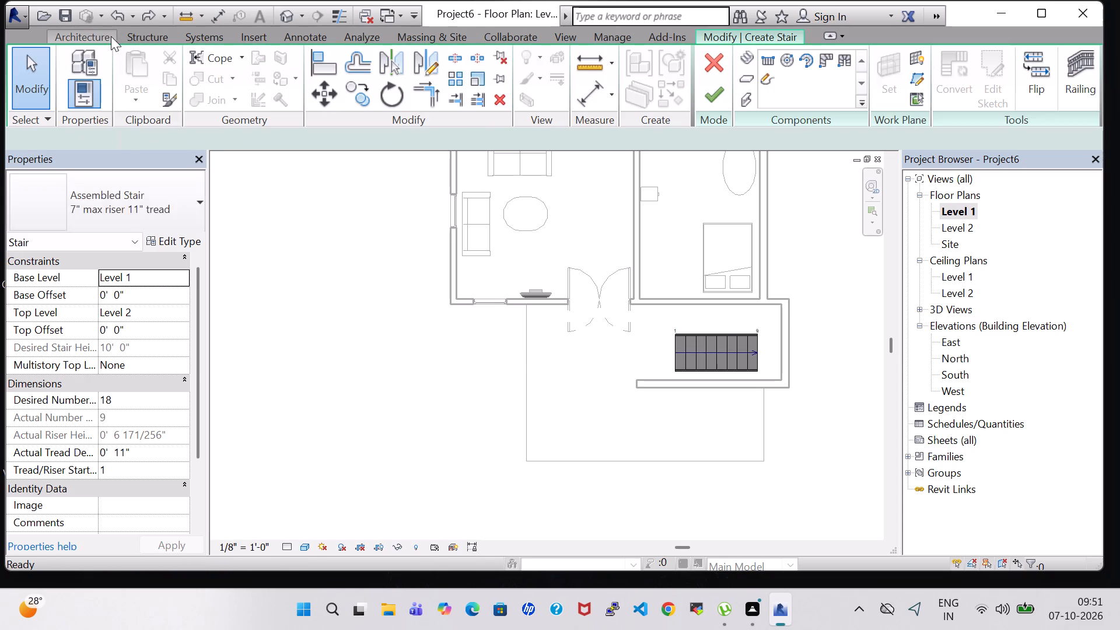
pyautogui.click(111, 36)
pyautogui.hotkey('ctrl', 'z')
pyautogui.press('z')
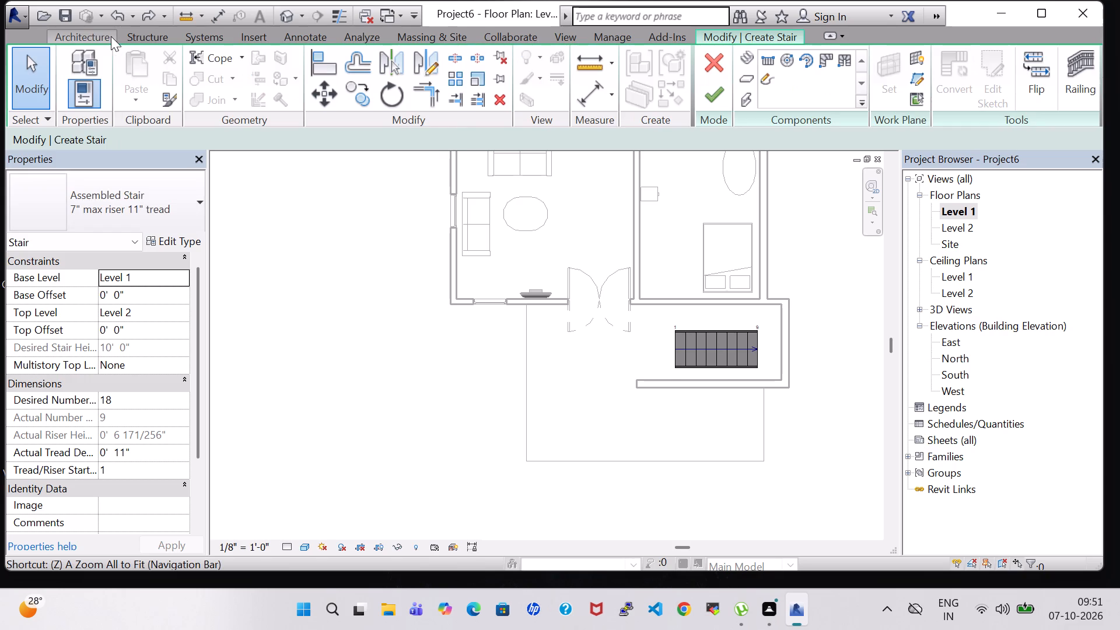
pyautogui.hotkey('ctrl', 'z')
pyautogui.press('z')
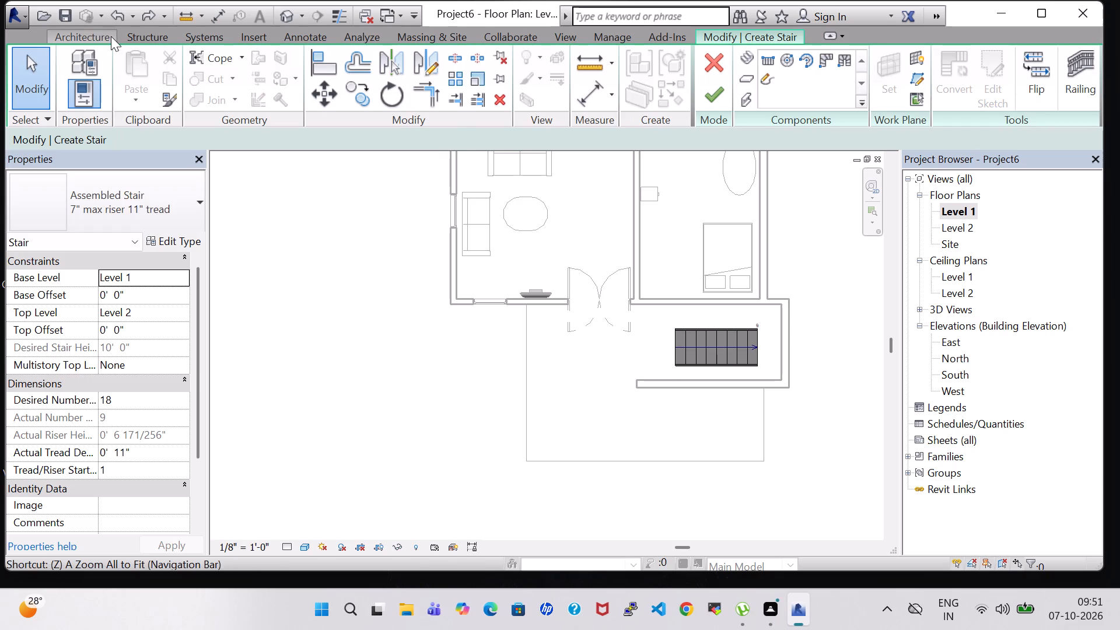
pyautogui.hotkey('ctrl', 'z')
pyautogui.click(111, 36)
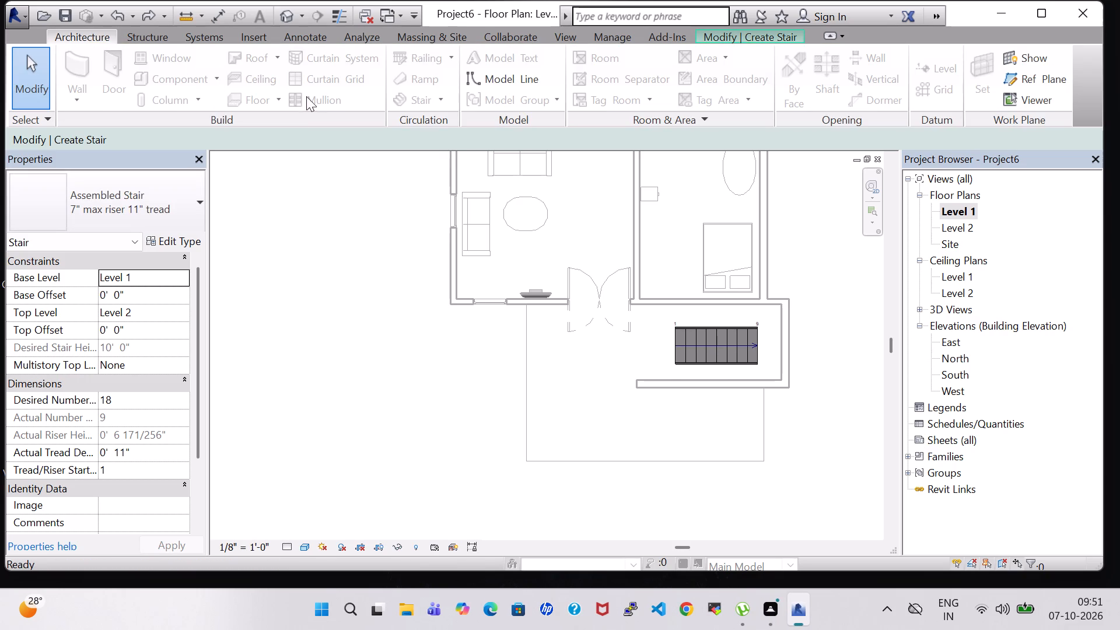
pyautogui.click(282, 97)
pyautogui.doubleClick(414, 92)
pyautogui.click(841, 292)
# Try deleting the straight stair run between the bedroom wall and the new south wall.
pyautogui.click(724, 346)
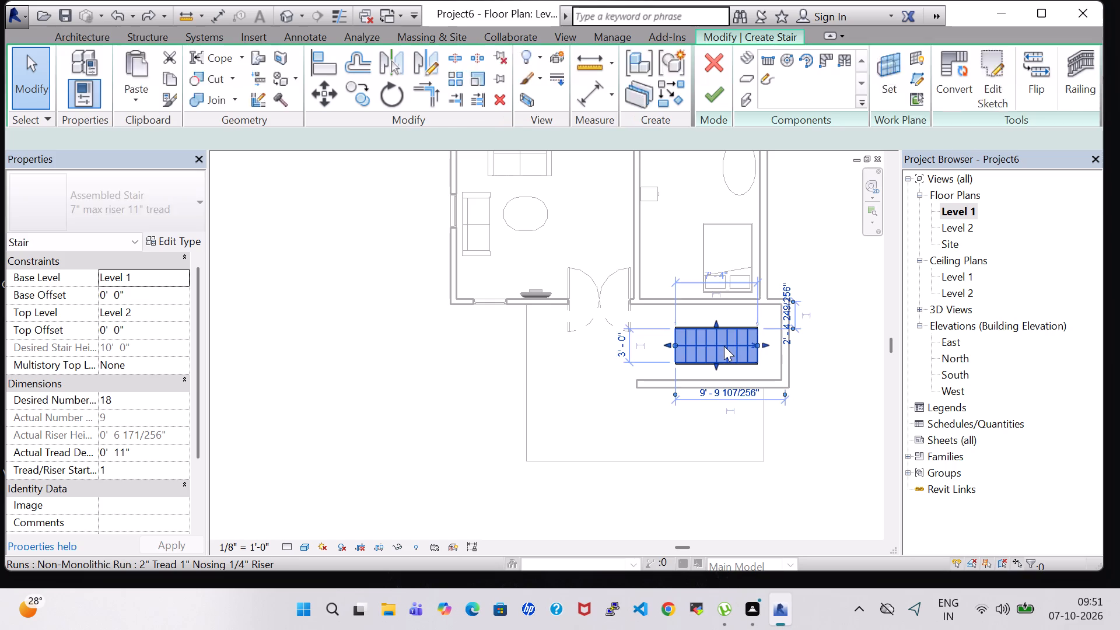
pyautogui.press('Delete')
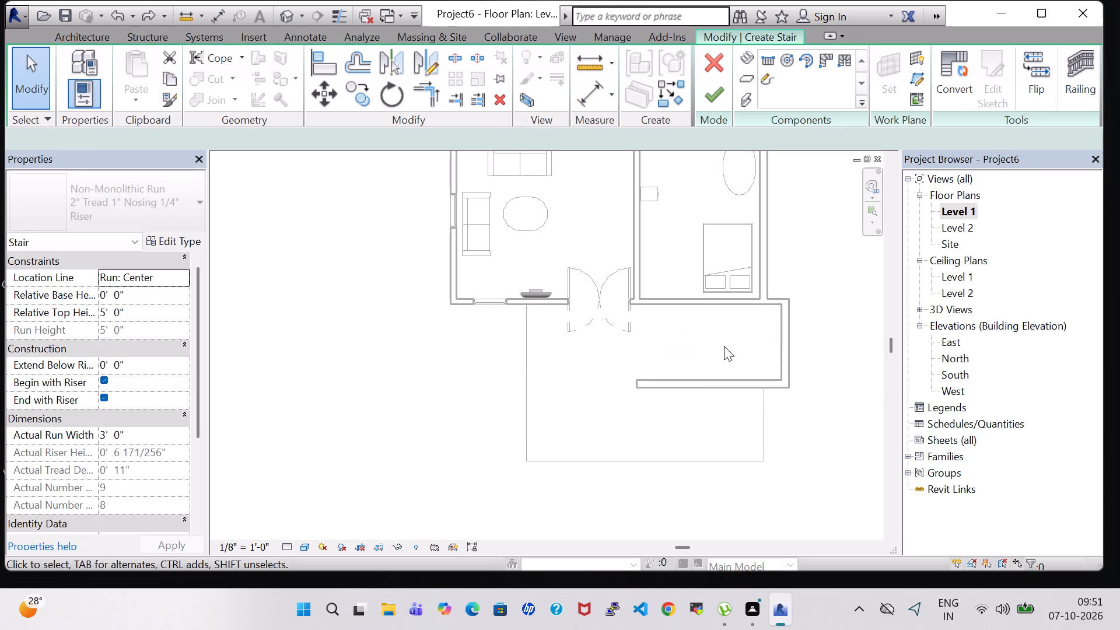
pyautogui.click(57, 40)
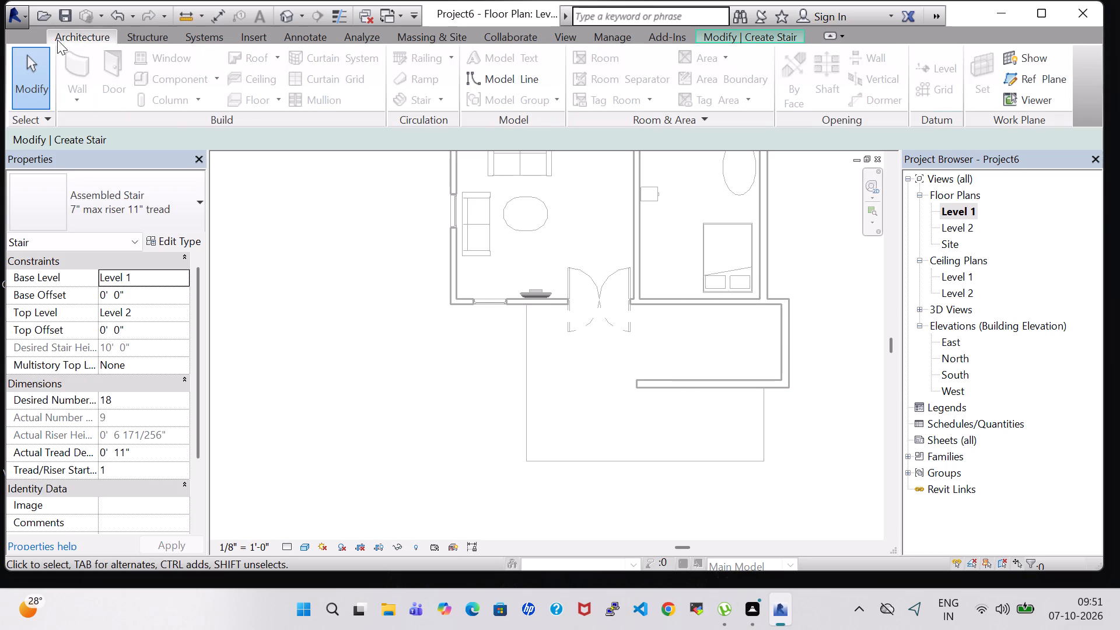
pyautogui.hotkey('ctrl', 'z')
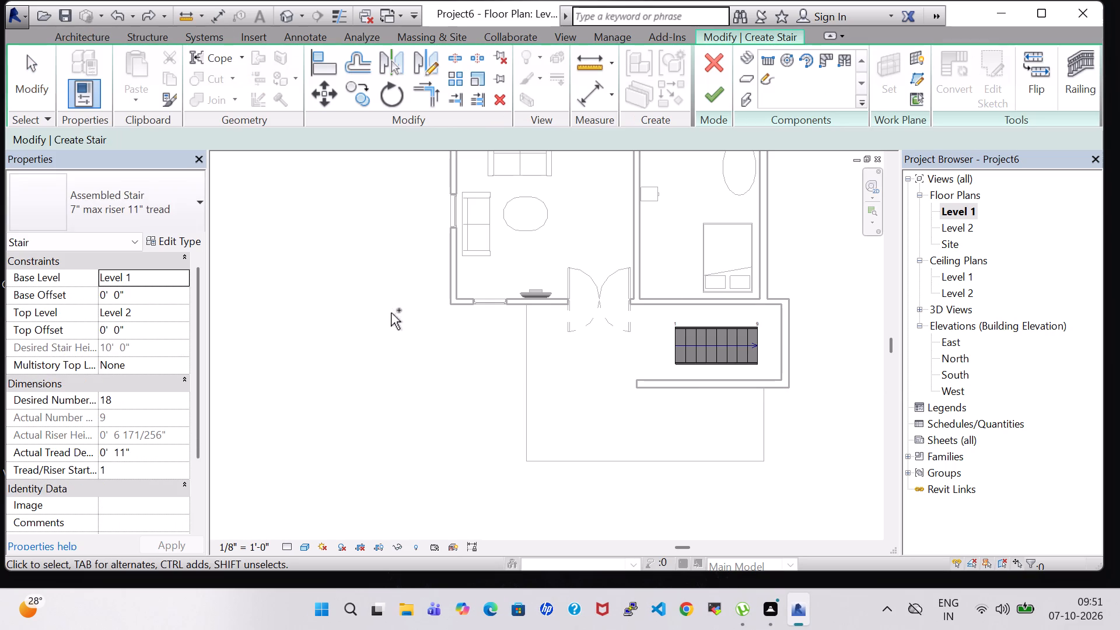
# Undo the remaining stair edits until the stair by component is removed and its editing mode is left.
pyautogui.hotkey('ctrl', 'z')
pyautogui.hotkey('ctrl', 'z')
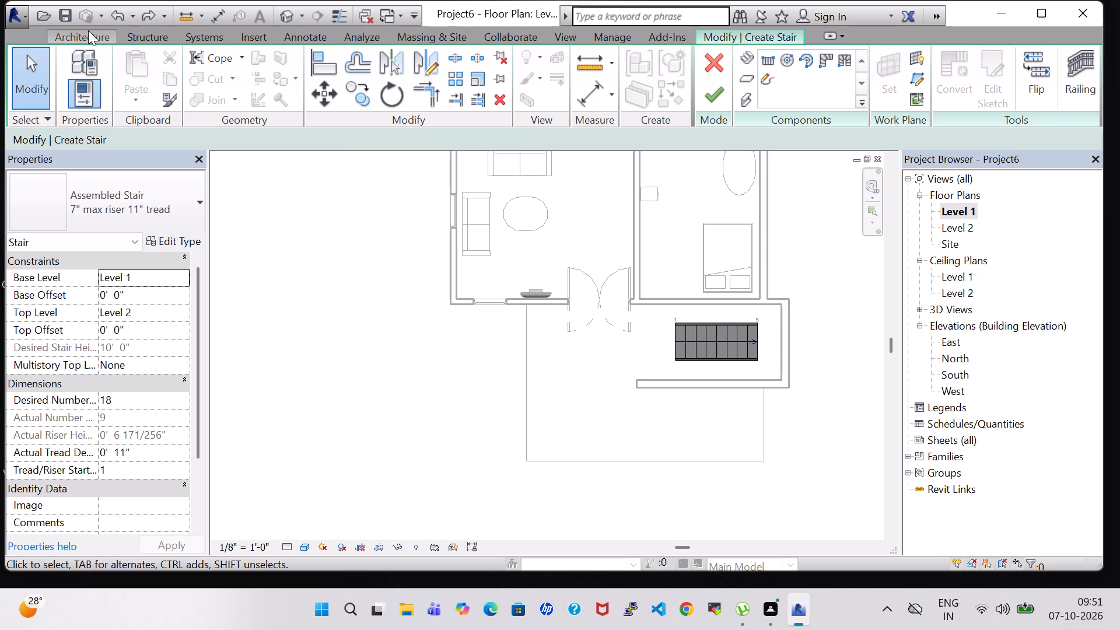
pyautogui.press('z')
pyautogui.click(88, 30)
pyautogui.hotkey('ctrl', 'z')
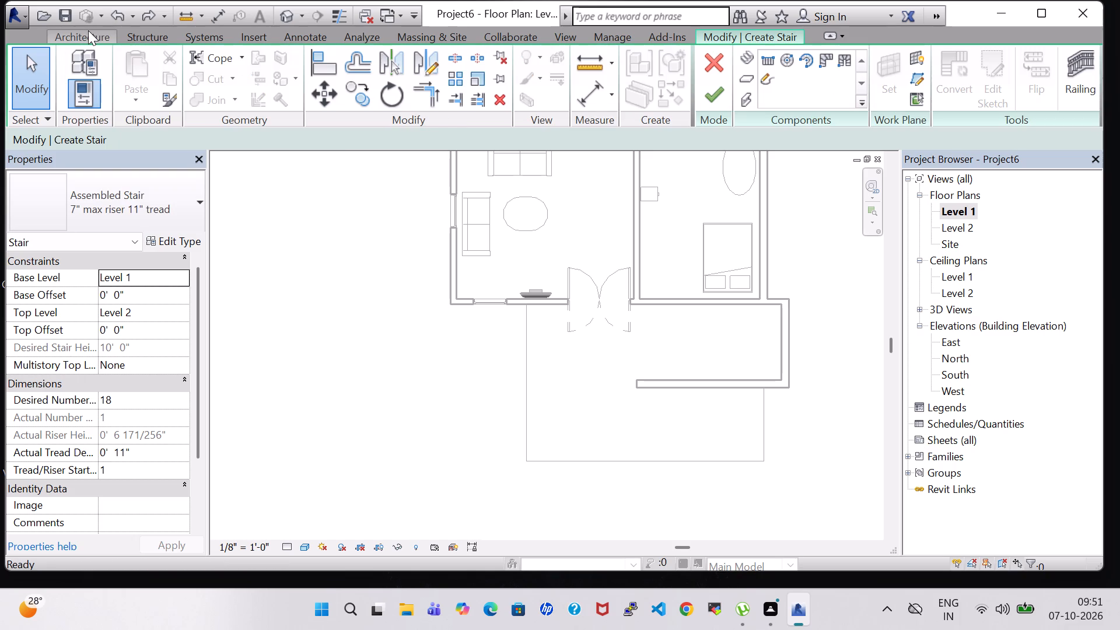
pyautogui.hotkey('ctrl', 'z')
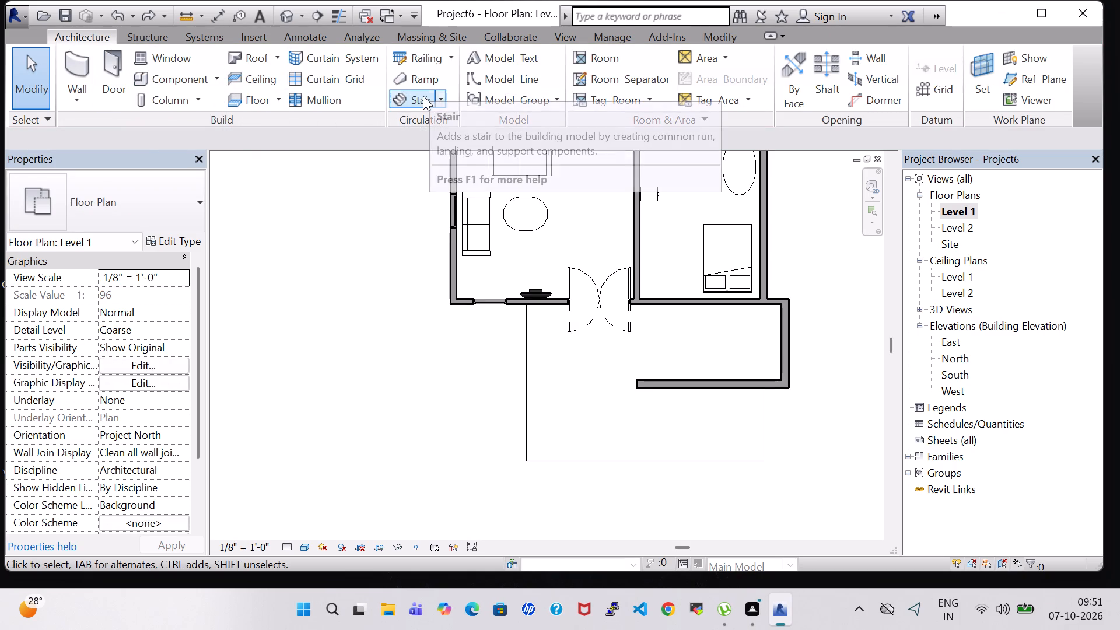
# Start a stair by sketch and draw its first run about 6'-5" long, west to east, just south of the bedroom wall.
pyautogui.click(439, 100)
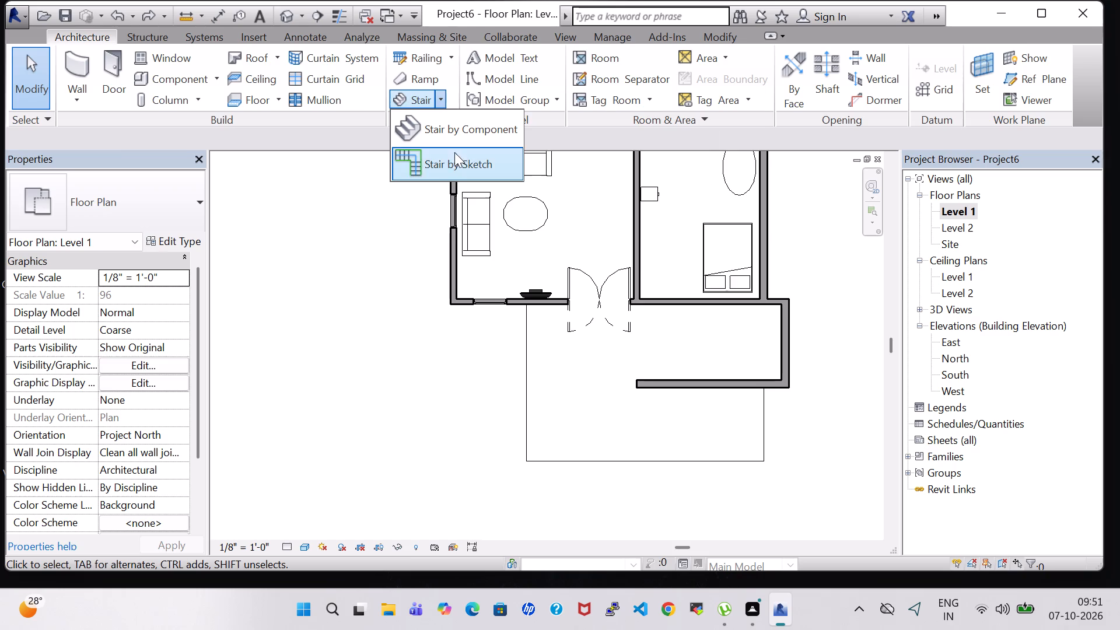
pyautogui.click(454, 167)
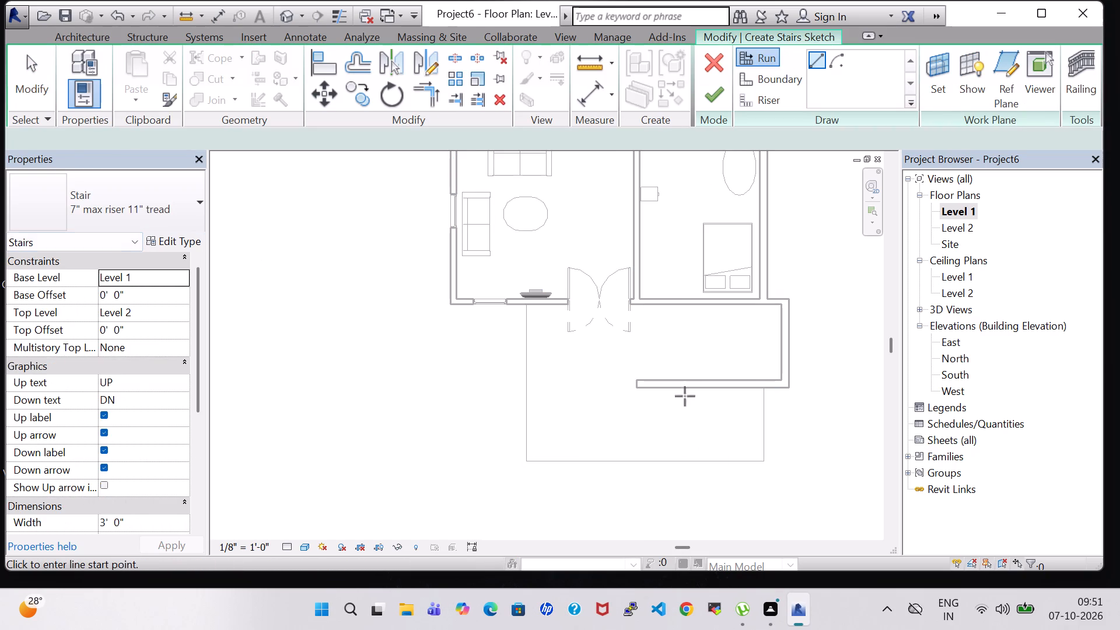
pyautogui.click(666, 326)
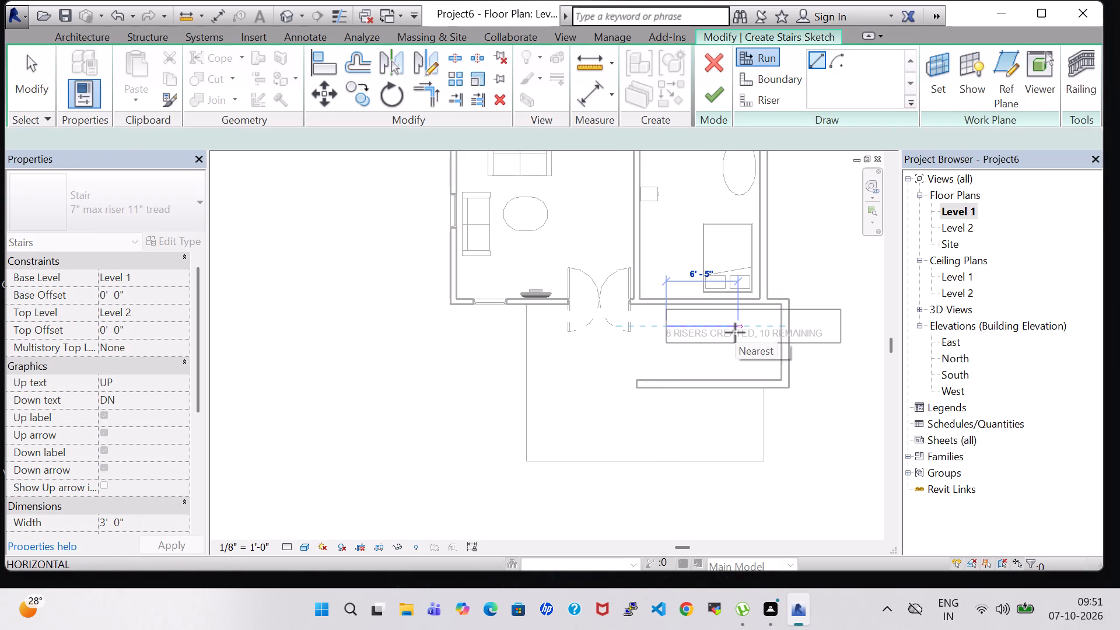
pyautogui.click(735, 332)
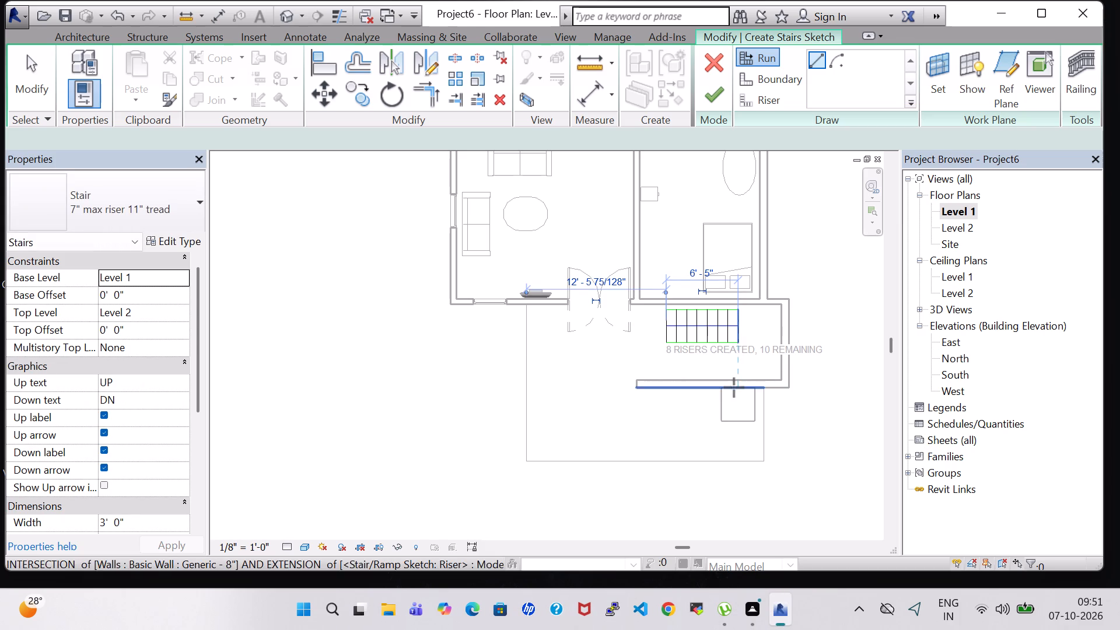
# Draw a westward return run about 0'-11" long beside the new south wall, starting in line with the first run's east end.
pyautogui.click(740, 367)
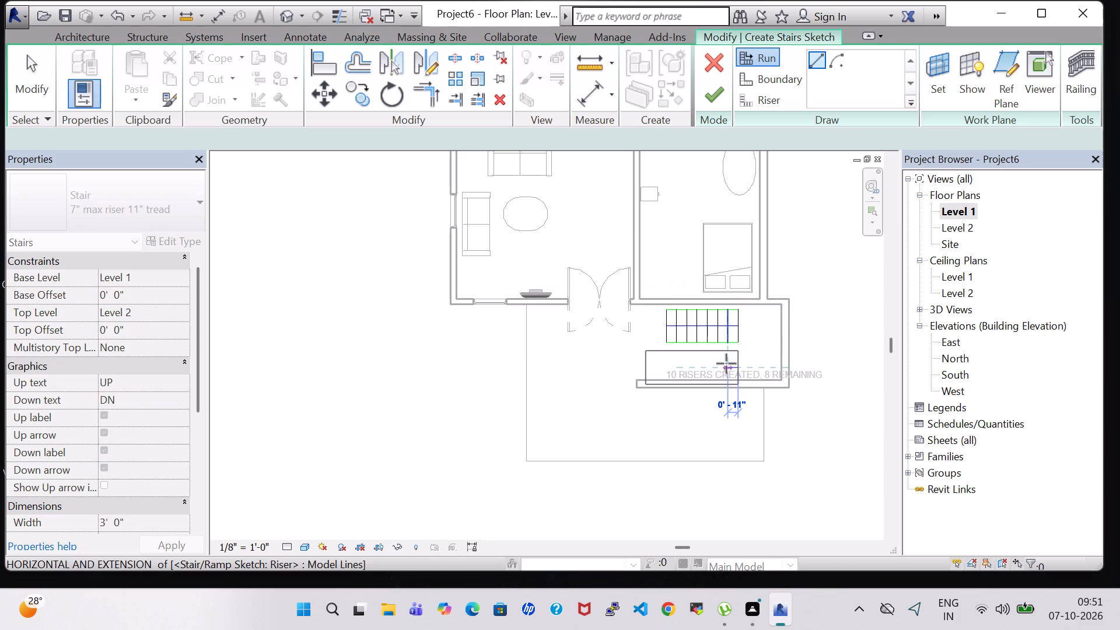
pyautogui.scroll(6, 726, 363)
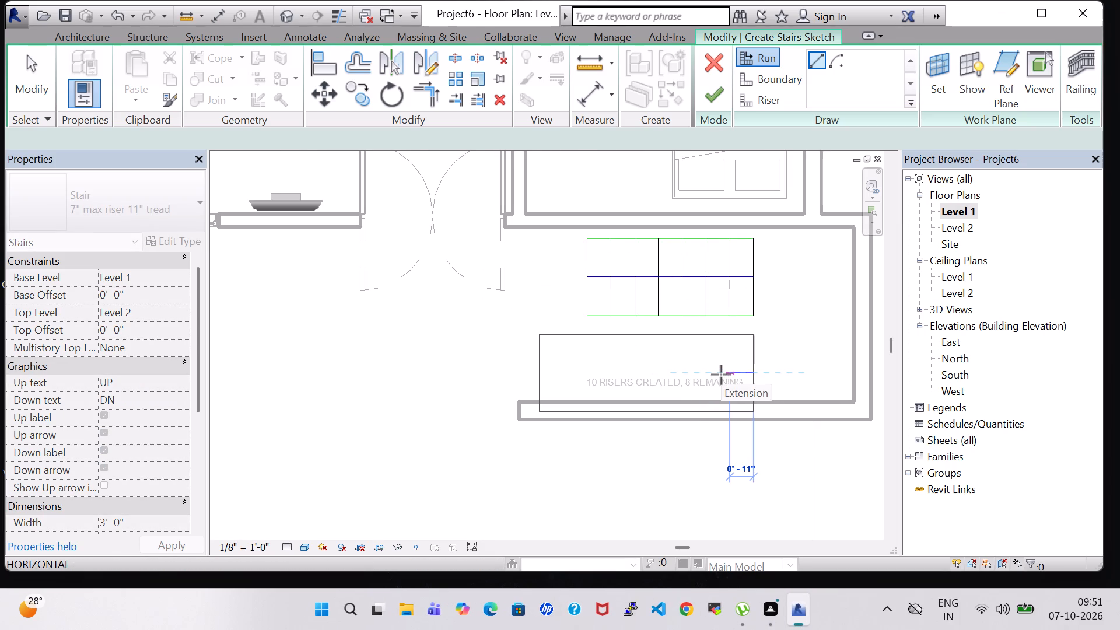
pyautogui.press('Up')
pyautogui.click(721, 374)
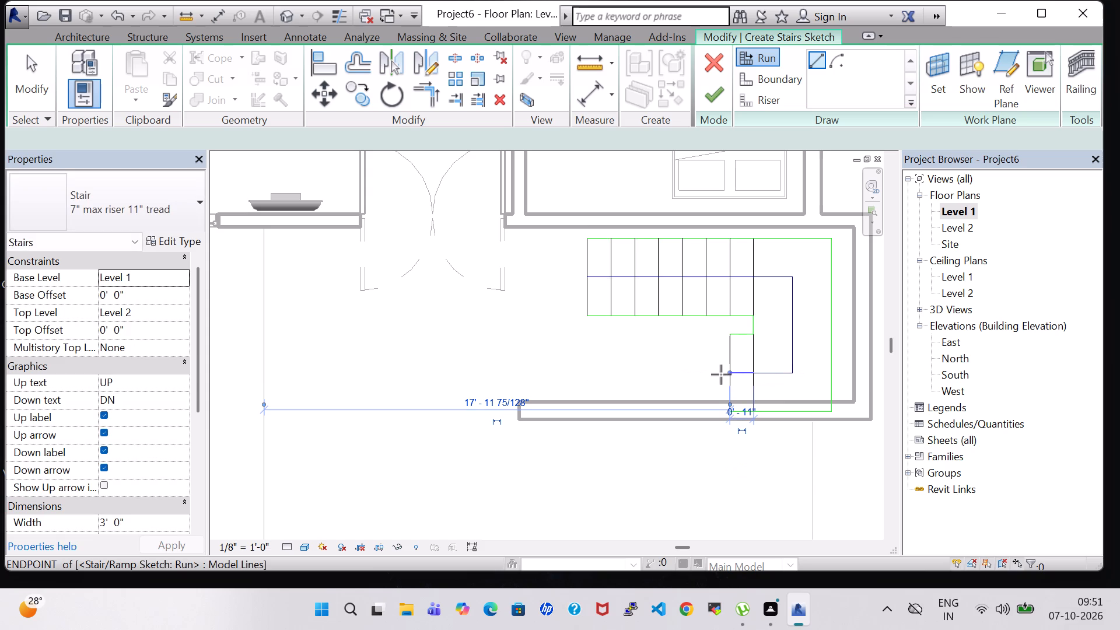
pyautogui.press('Escape')
pyautogui.press('Escape')
pyautogui.press('Escape')
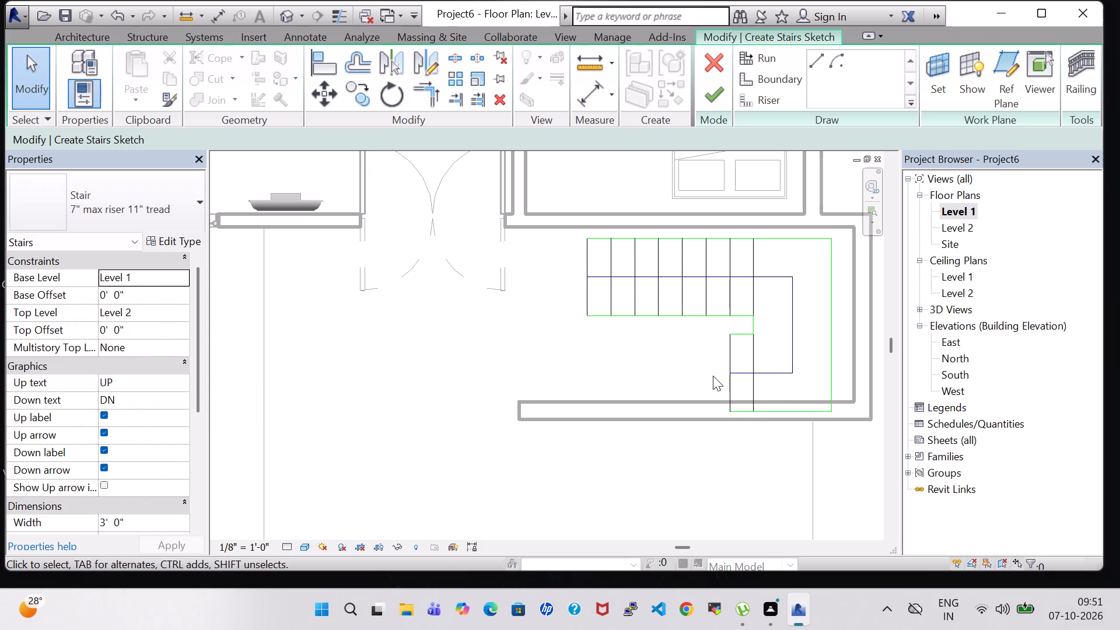
# Nudge the landing's south boundary line about 10" north, off the new south wall.
pyautogui.click(771, 385)
pyautogui.click(829, 369)
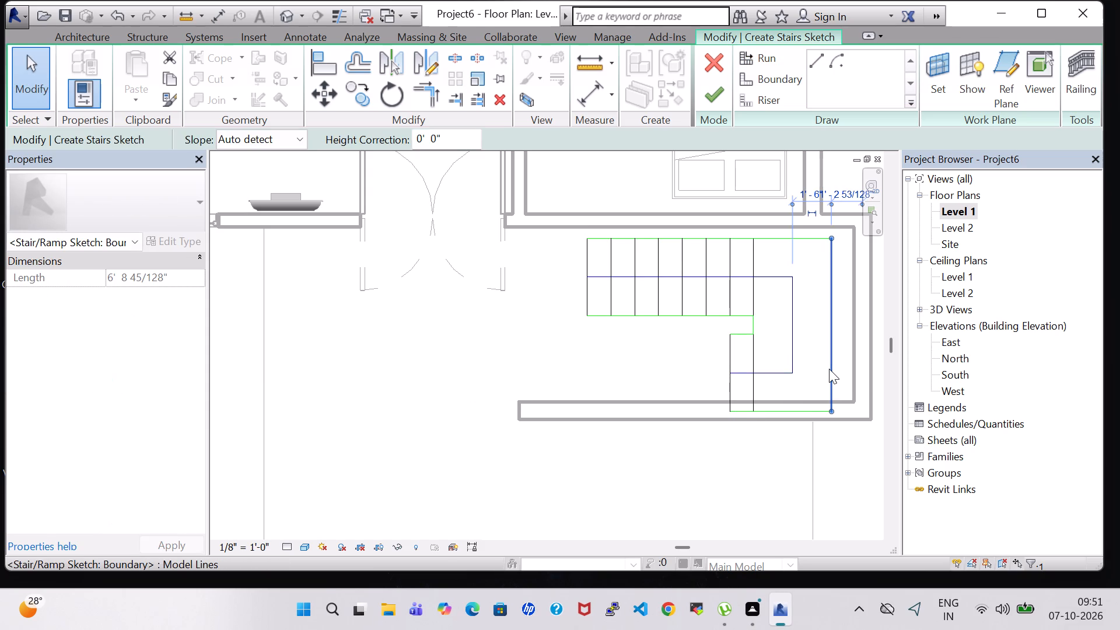
pyautogui.press('Up')
pyautogui.press('Up')
pyautogui.press('Up')
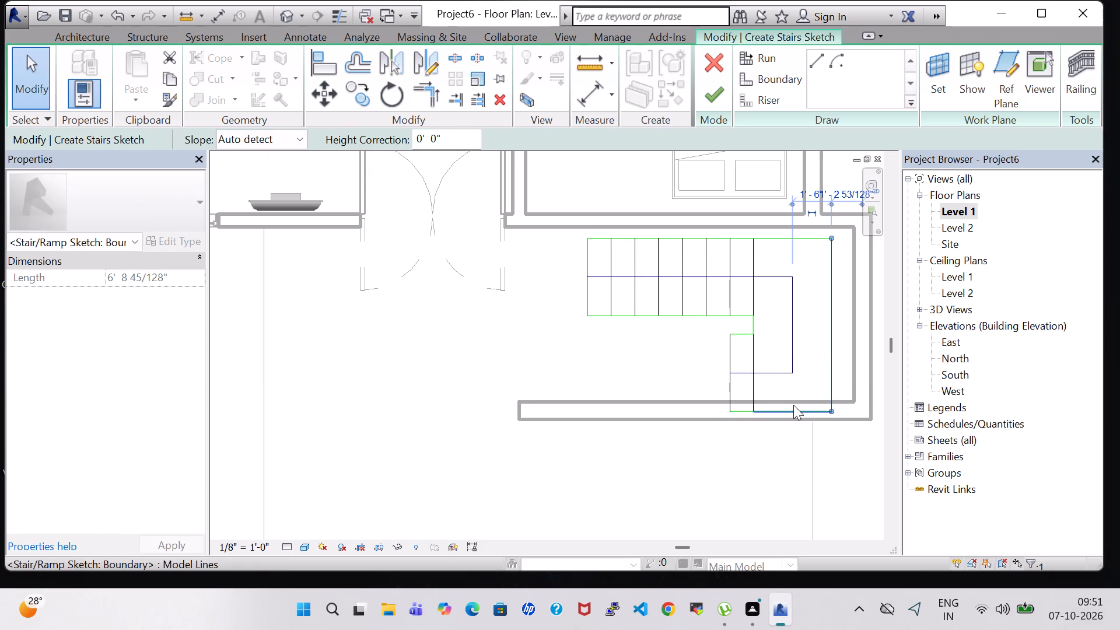
pyautogui.click(793, 406)
pyautogui.press('Up')
pyautogui.press('Up')
pyautogui.press('Up')
pyautogui.press('Up')
pyautogui.press('Up')
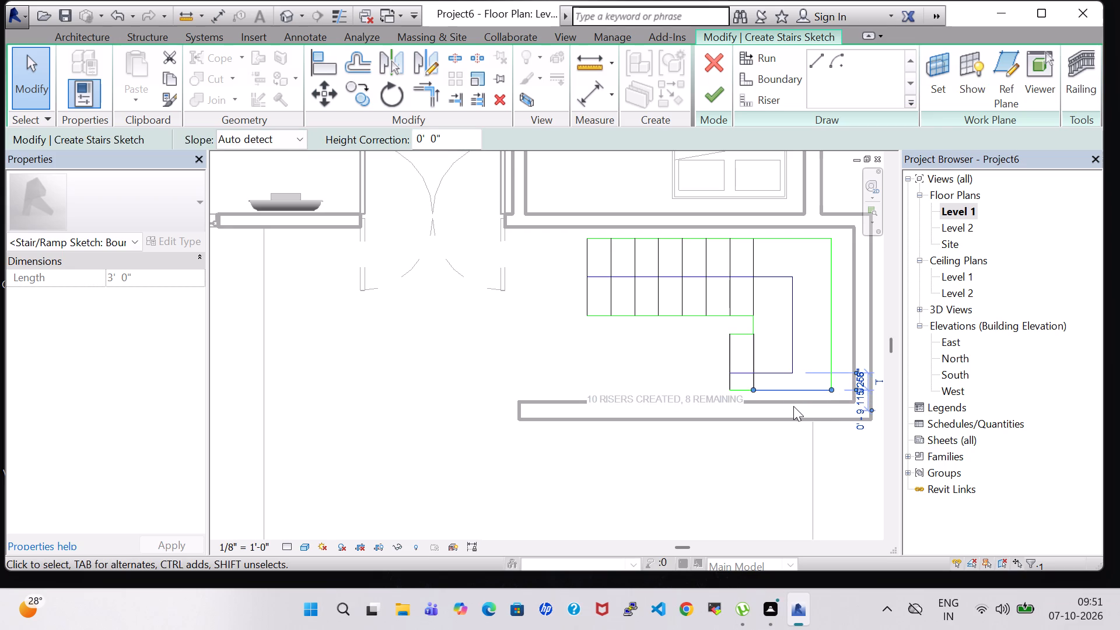
pyautogui.click(552, 338)
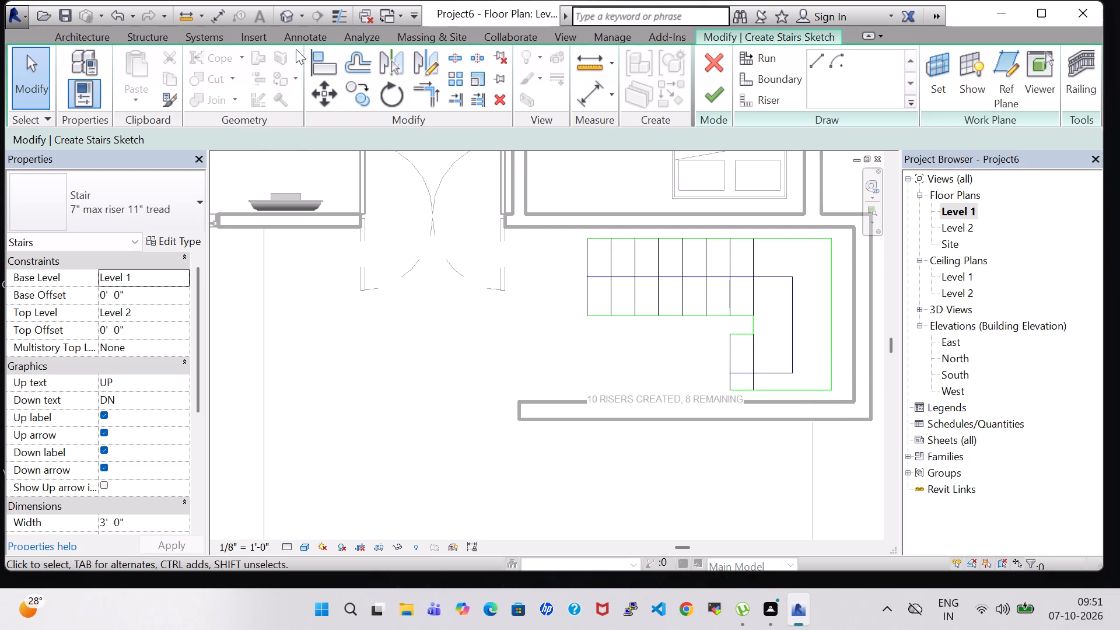
# In the 3D view, nudge one of the first run's lower riser lines about 1'-2" toward the new south wall.
pyautogui.click(295, 17)
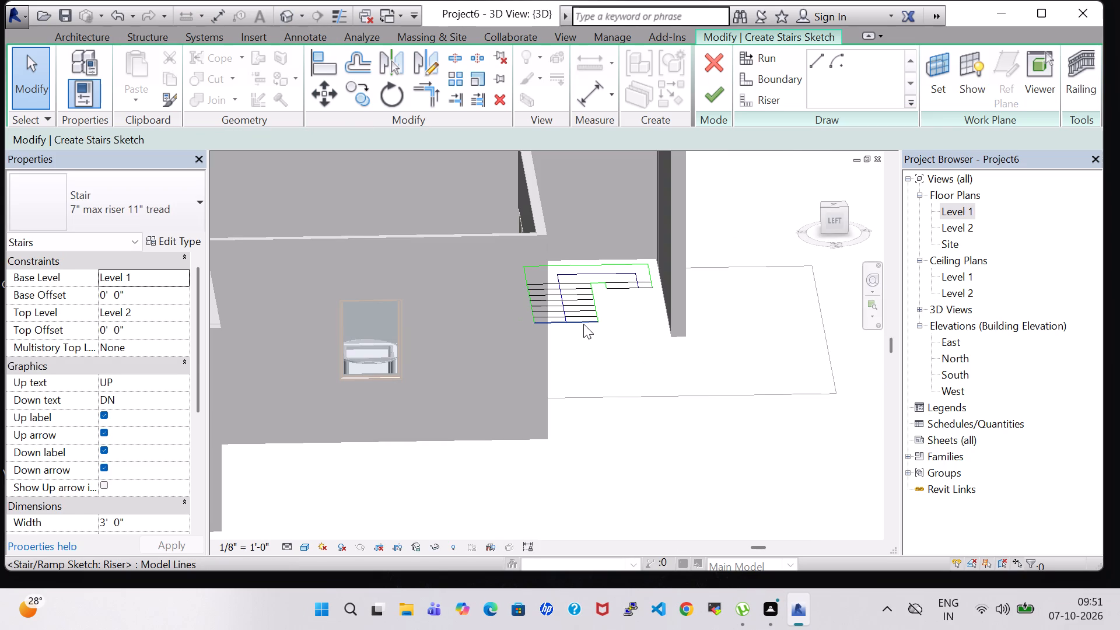
pyautogui.click(280, 19)
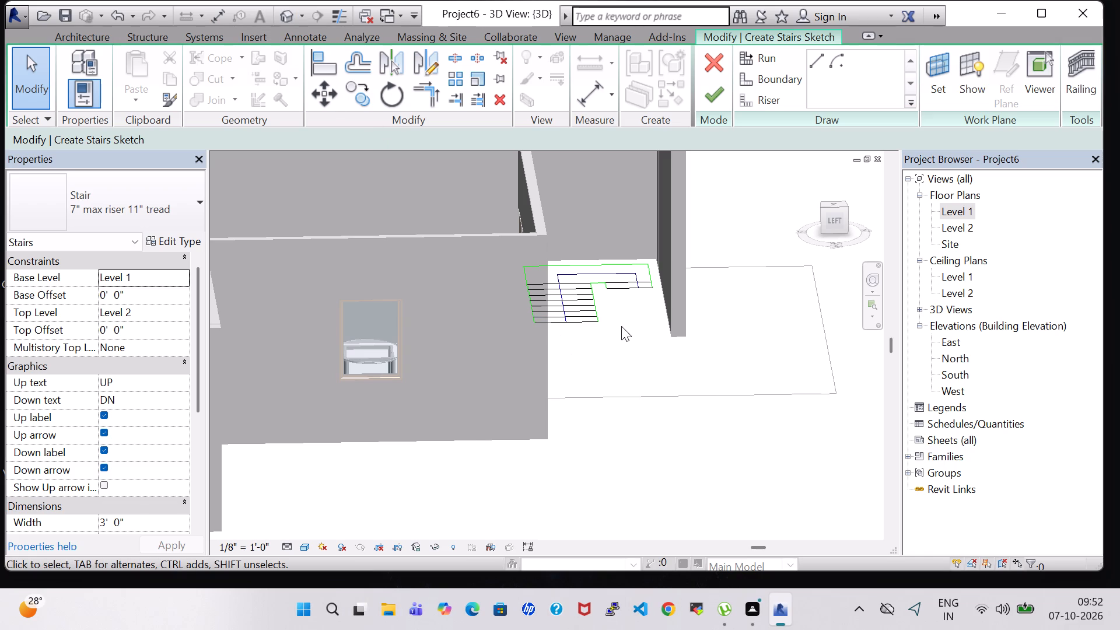
pyautogui.click(576, 309)
pyautogui.press('Right')
pyautogui.press('Right')
pyautogui.press('Right')
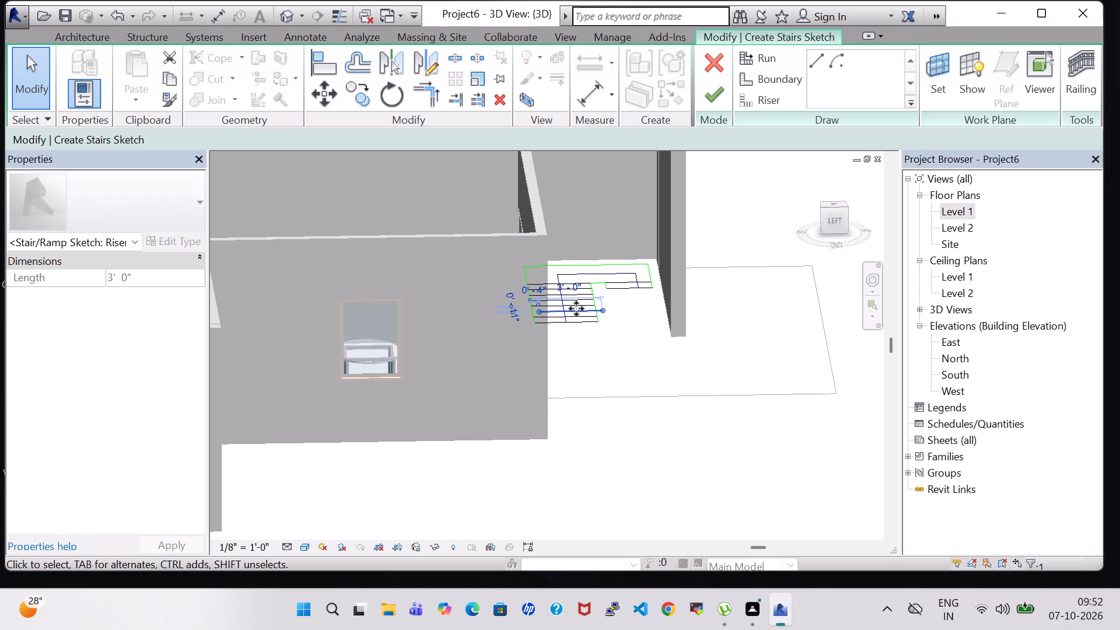
pyautogui.press('Right')
pyautogui.press('Right')
pyautogui.press('Right')
pyautogui.press('Right')
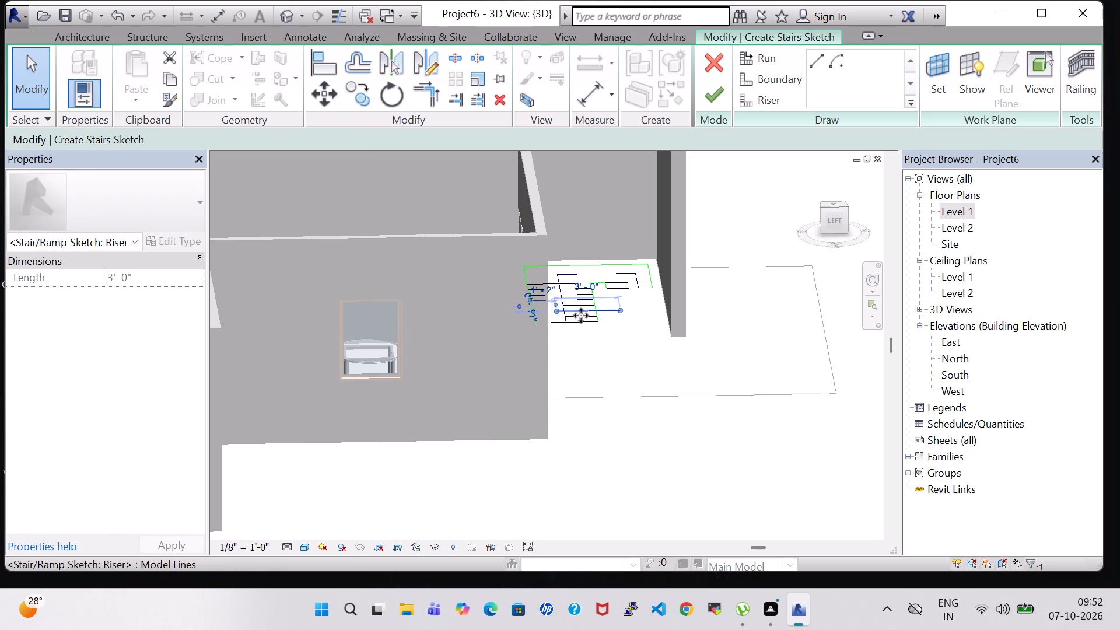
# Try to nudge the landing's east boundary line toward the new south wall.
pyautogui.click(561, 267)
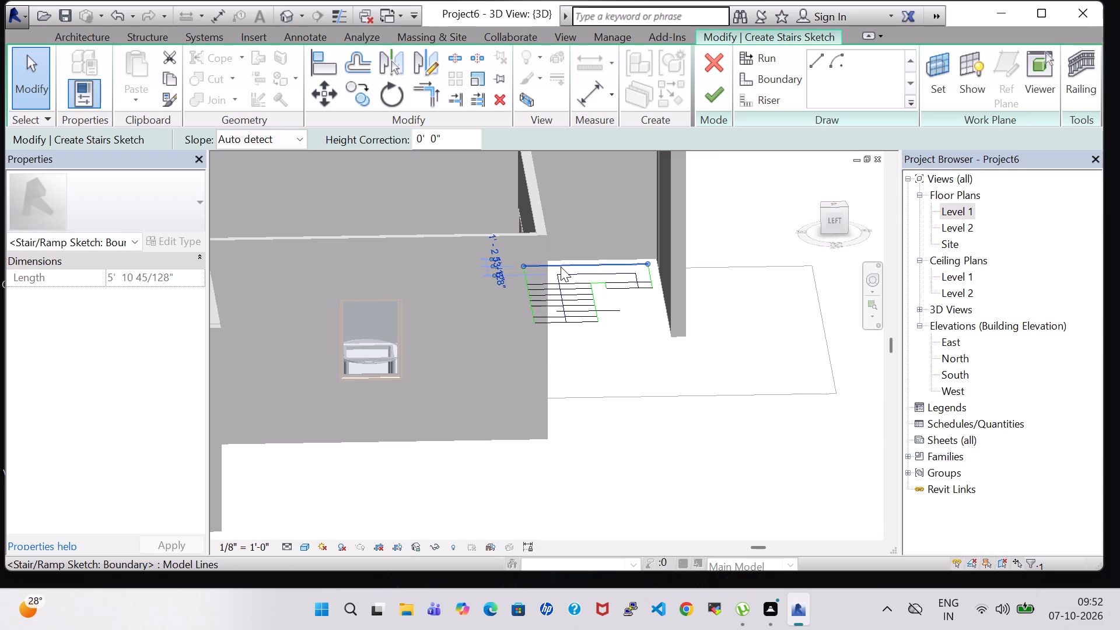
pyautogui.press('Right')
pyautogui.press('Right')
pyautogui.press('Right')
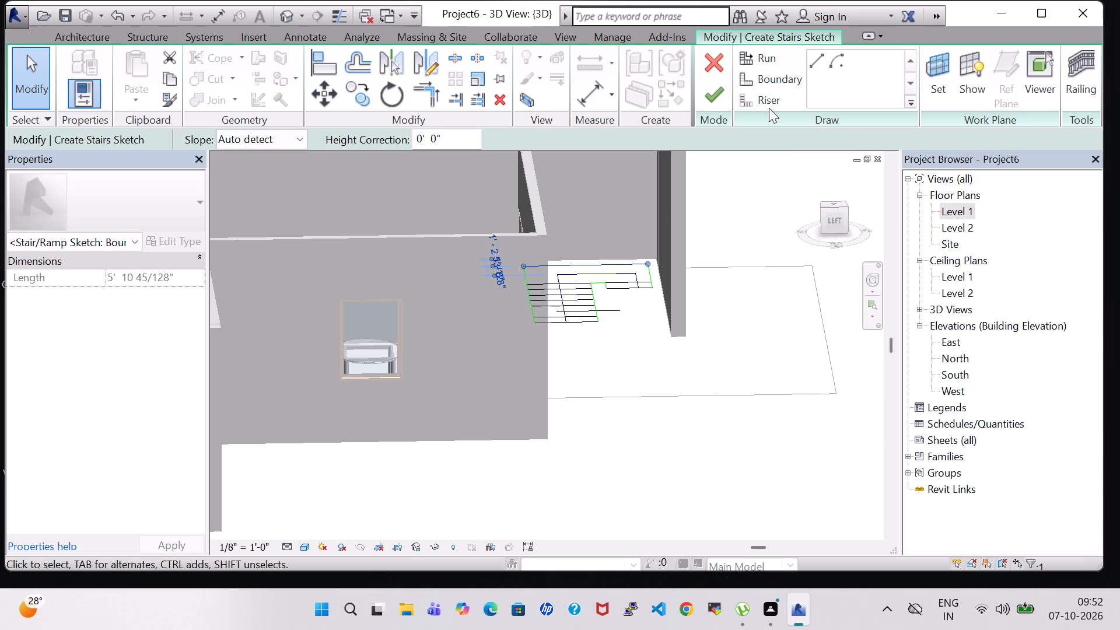
# Finish the stair sketch to generate the stair with its railings.
pyautogui.click(707, 95)
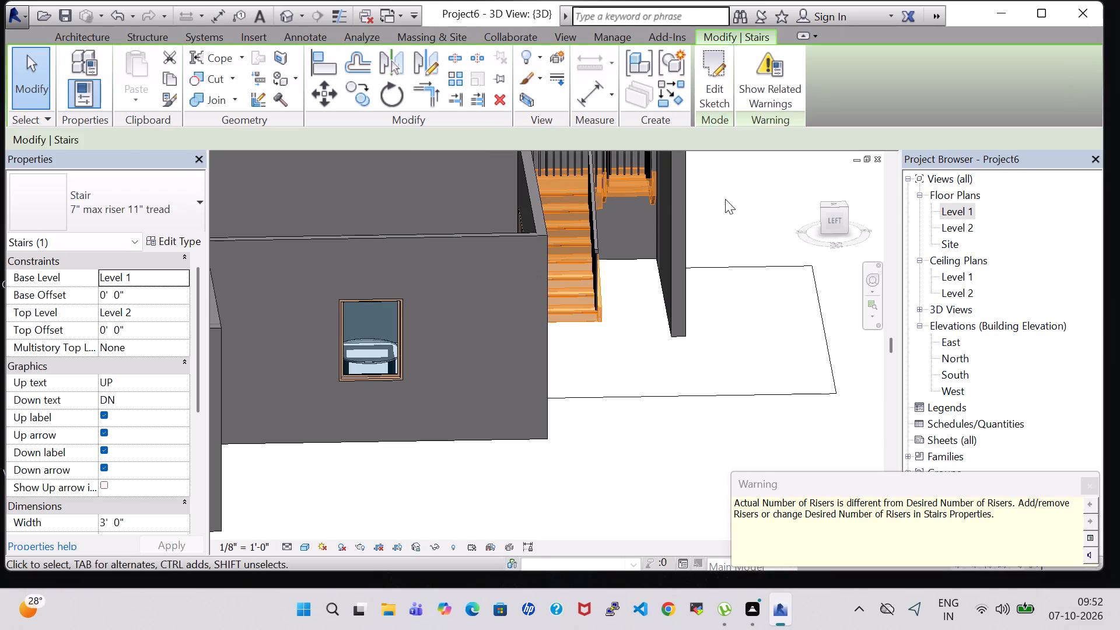
pyautogui.click(1090, 479)
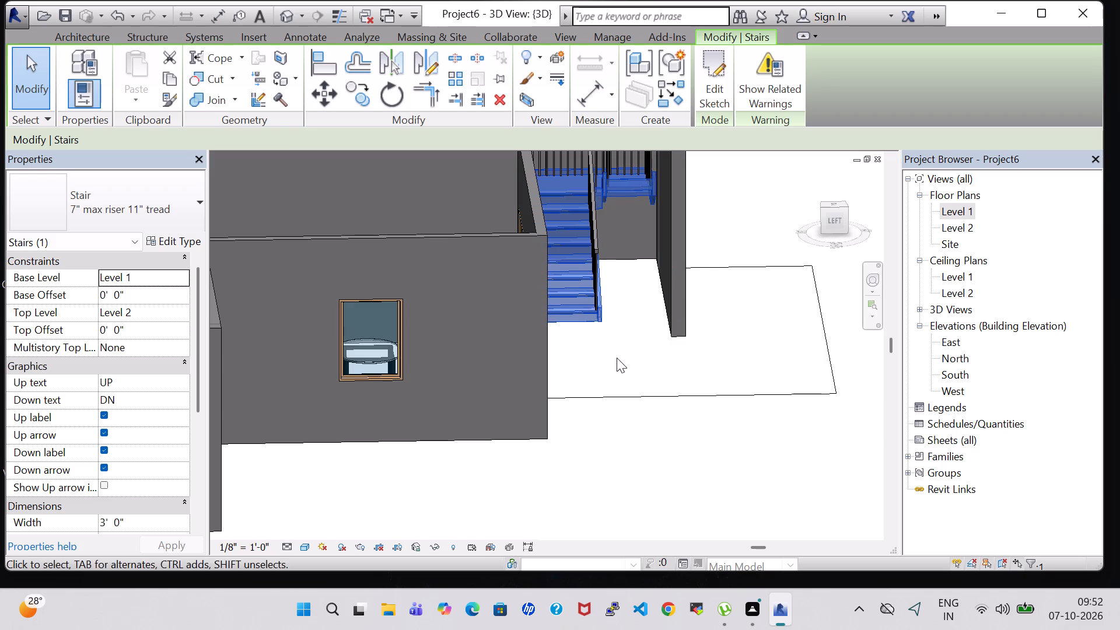
# Examine the generated stair and its railings between the bedroom wall and the new south wall in the 3D view.
pyautogui.keyDown('shift'); pyautogui.scroll(1, 629, 375); pyautogui.keyUp('shift')
pyautogui.keyDown('shift'); pyautogui.moveTo(629, 375); pyautogui.dragTo(607, 356, button='middle'); pyautogui.keyUp('shift')
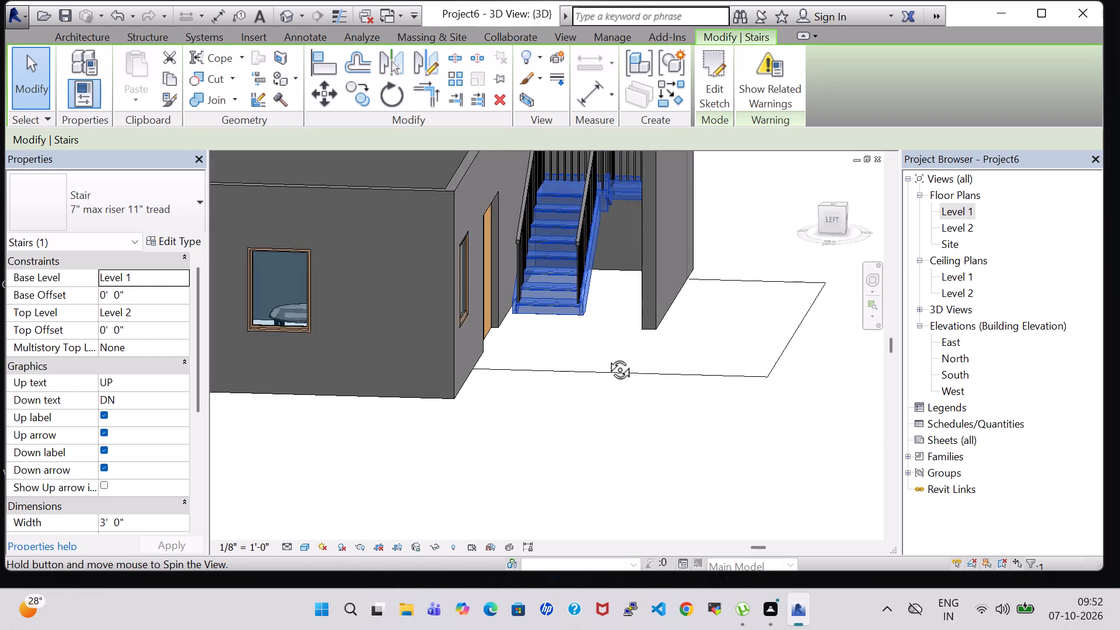
pyautogui.keyDown('shift'); pyautogui.moveTo(607, 356); pyautogui.dragTo(608, 390, button='middle'); pyautogui.keyUp('shift')
pyautogui.keyDown('shift'); pyautogui.scroll(1, 611, 326); pyautogui.keyUp('shift')
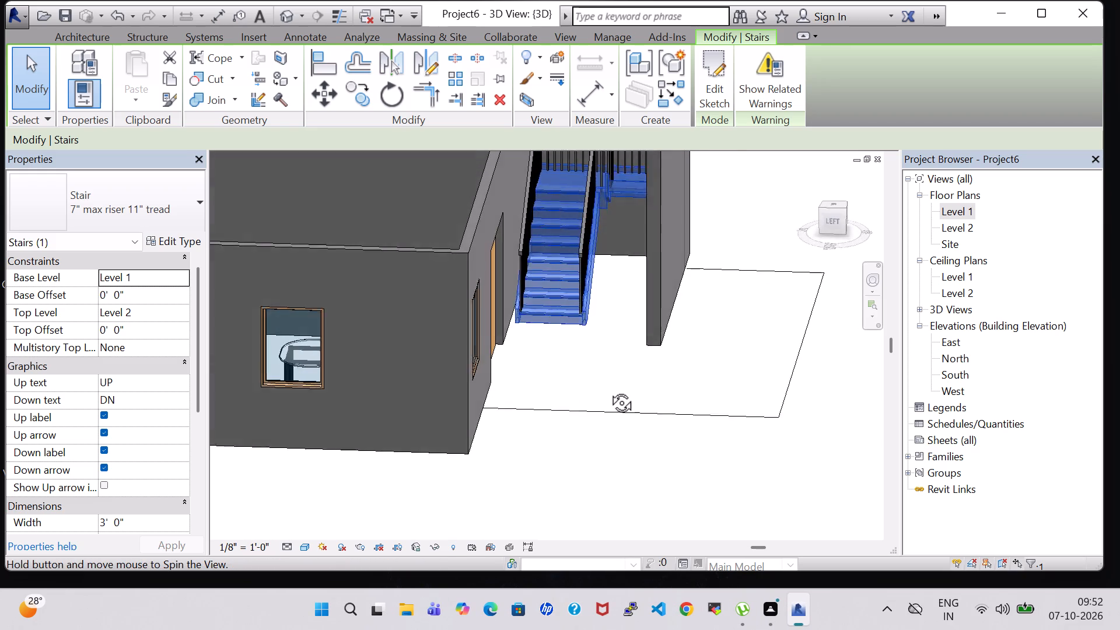
pyautogui.keyDown('shift'); pyautogui.moveTo(608, 390); pyautogui.dragTo(573, 511, button='middle'); pyautogui.keyUp('shift')
pyautogui.keyDown('shift'); pyautogui.moveTo(565, 473); pyautogui.dragTo(571, 377, button='middle'); pyautogui.keyUp('shift')
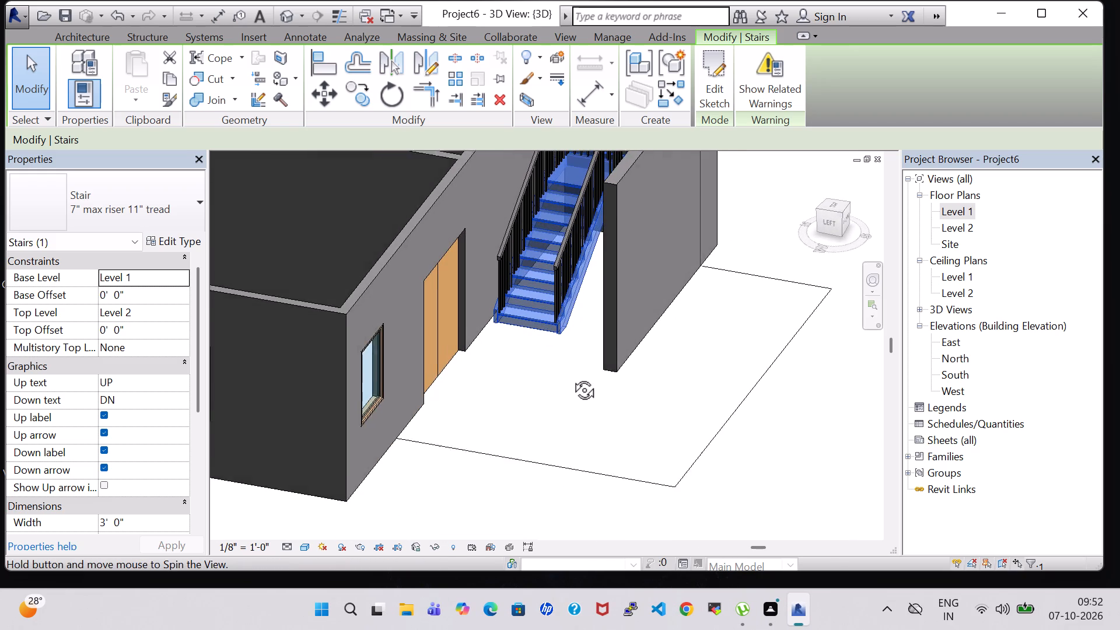
pyautogui.keyDown('shift'); pyautogui.moveTo(571, 377); pyautogui.dragTo(571, 372, button='middle'); pyautogui.keyUp('shift')
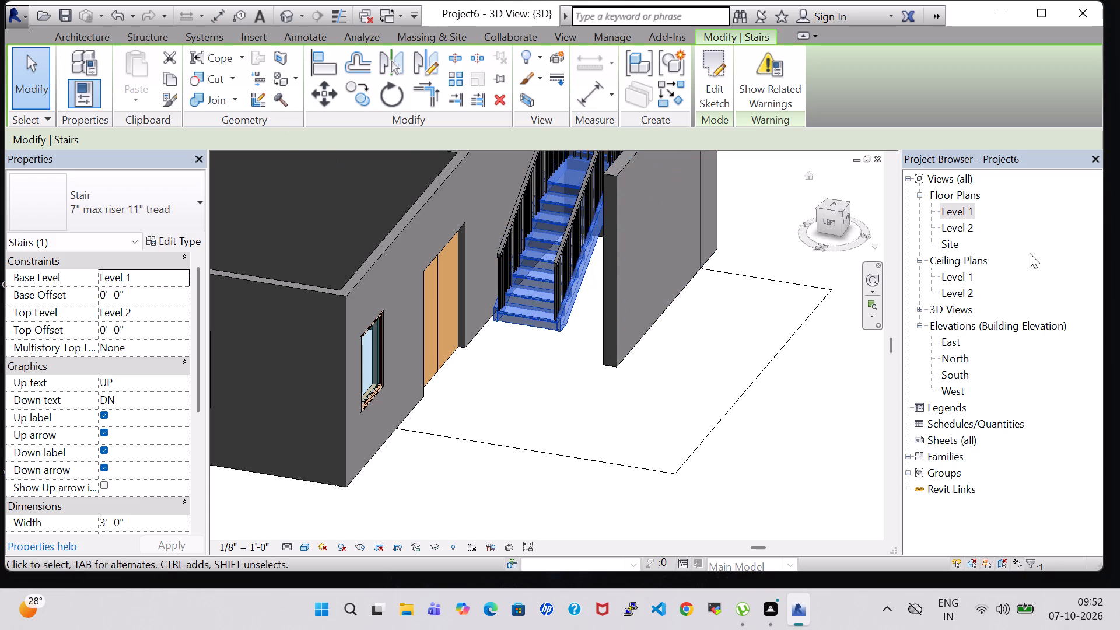
pyautogui.scroll(-4, 790, 422)
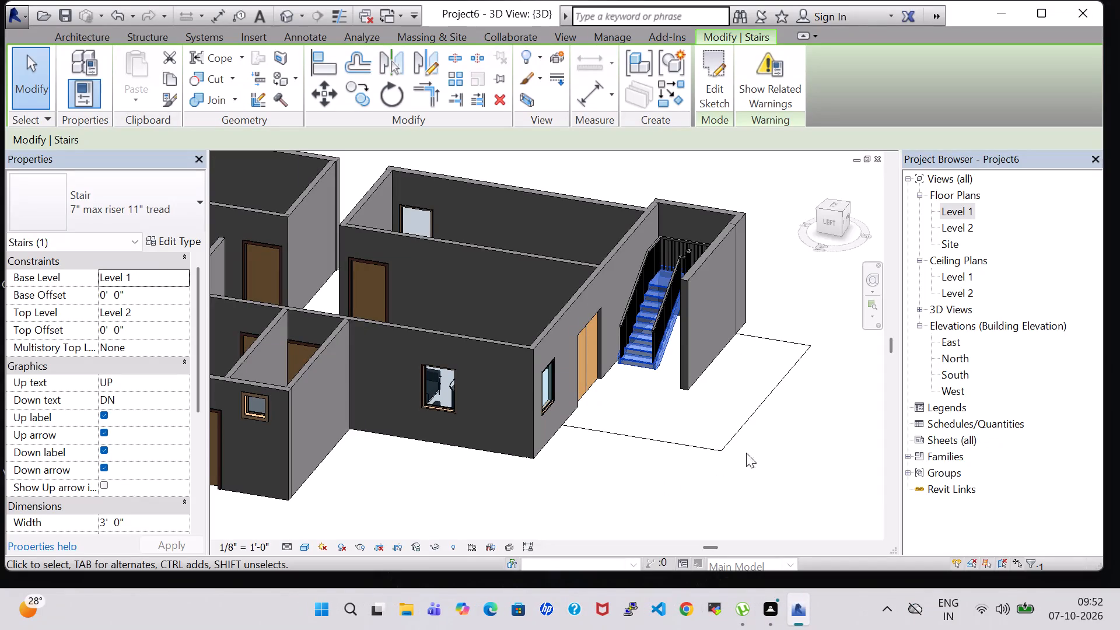
pyautogui.keyDown('shift'); pyautogui.moveTo(761, 452); pyautogui.dragTo(604, 443, button='middle'); pyautogui.keyUp('shift')
# Inspect the type properties and layer structure of the new south wall beside the stair.
pyautogui.click(636, 256)
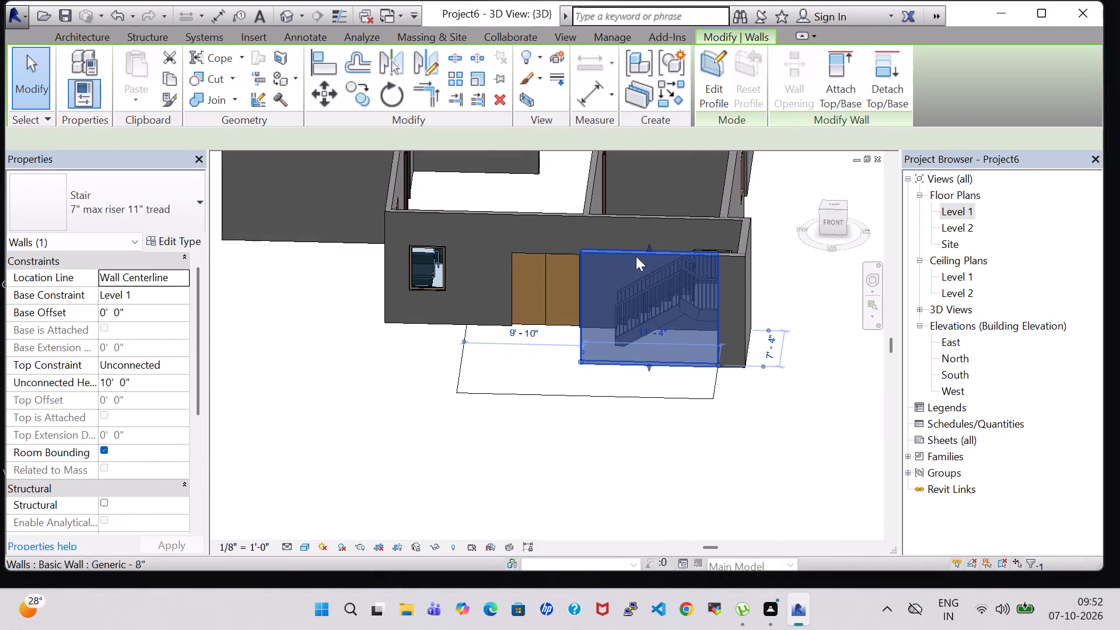
pyautogui.click(172, 239)
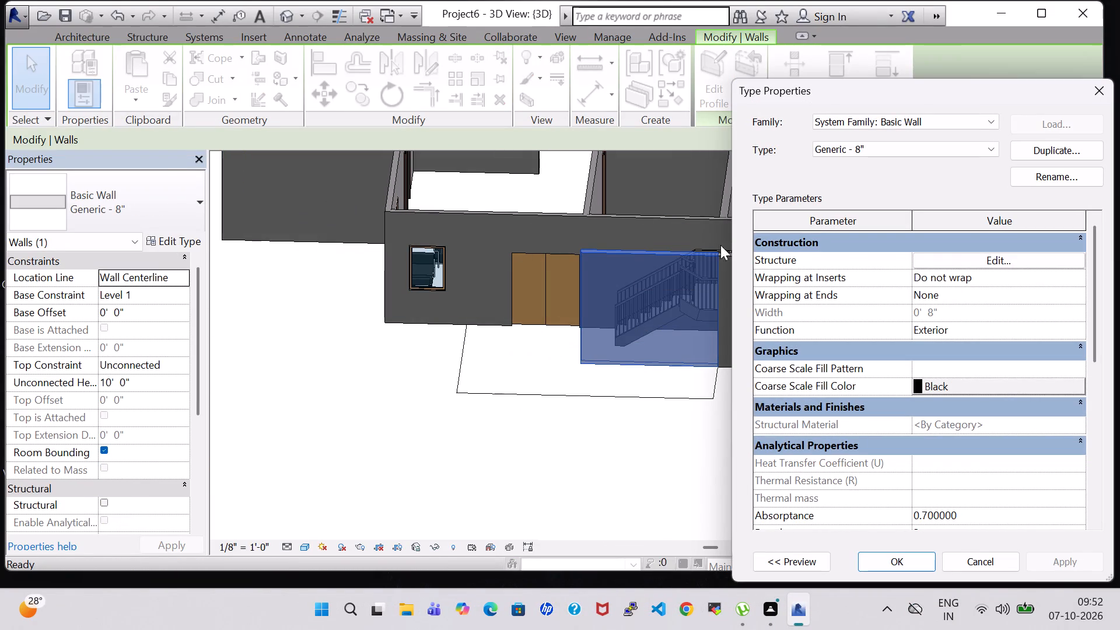
pyautogui.click(1012, 260)
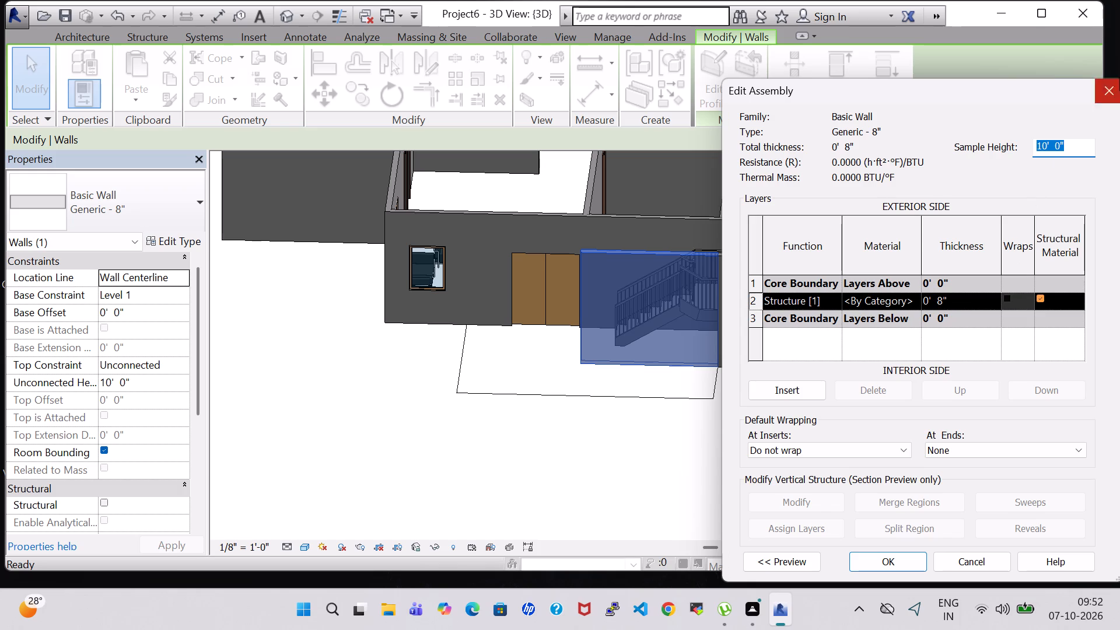
pyautogui.click(1116, 95)
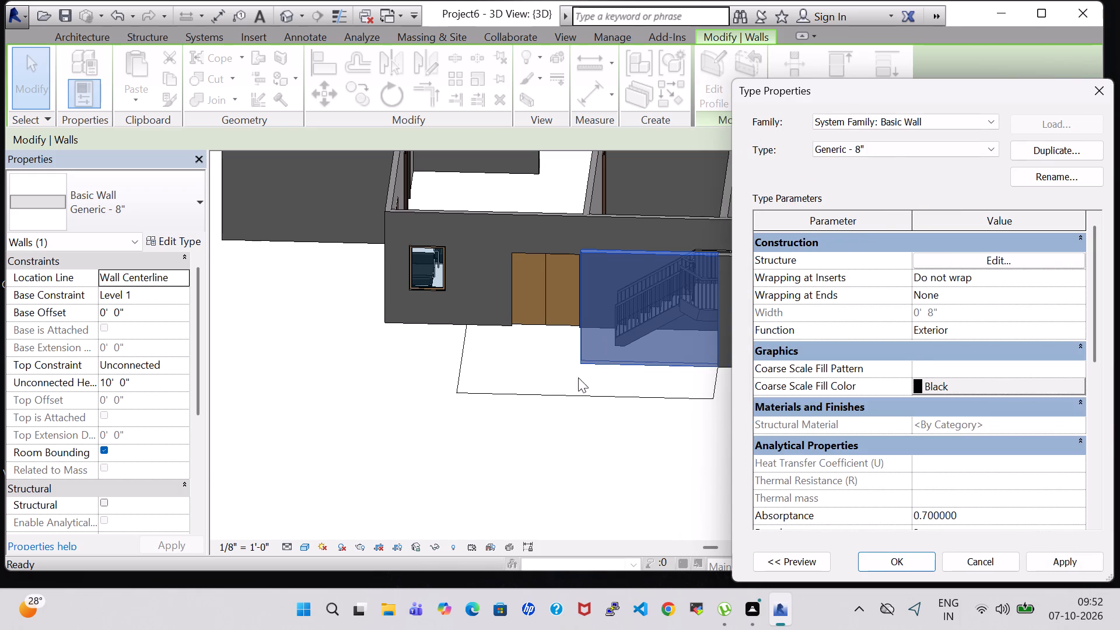
pyautogui.click(569, 437)
pyautogui.click(1091, 100)
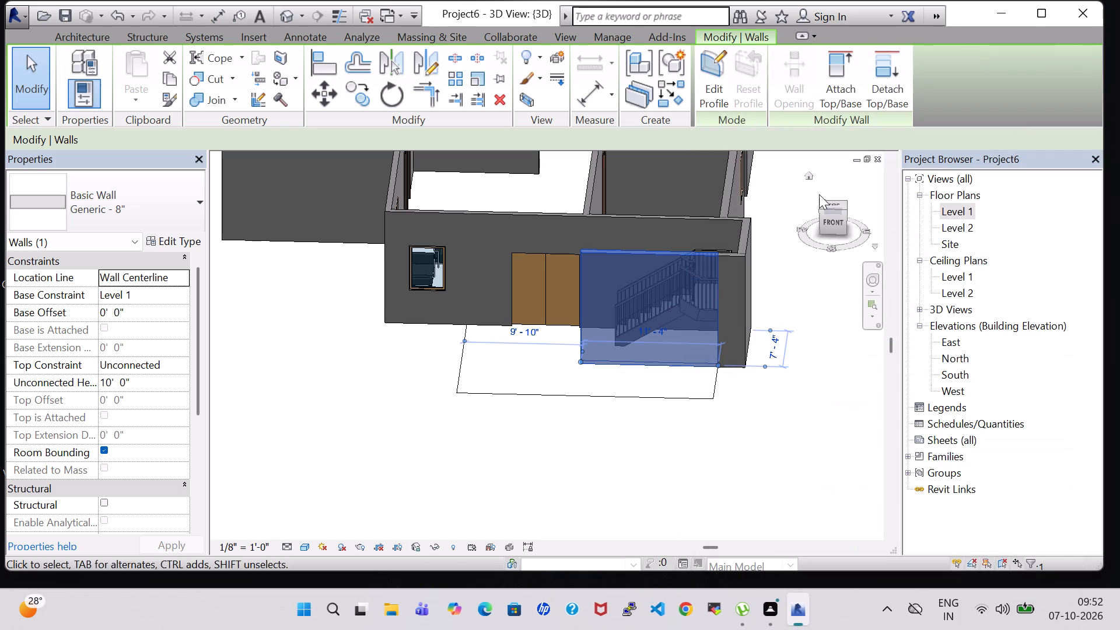
# Check the wall types of the stair enclosure's east wall and the long wall behind the stair.
pyautogui.click(730, 264)
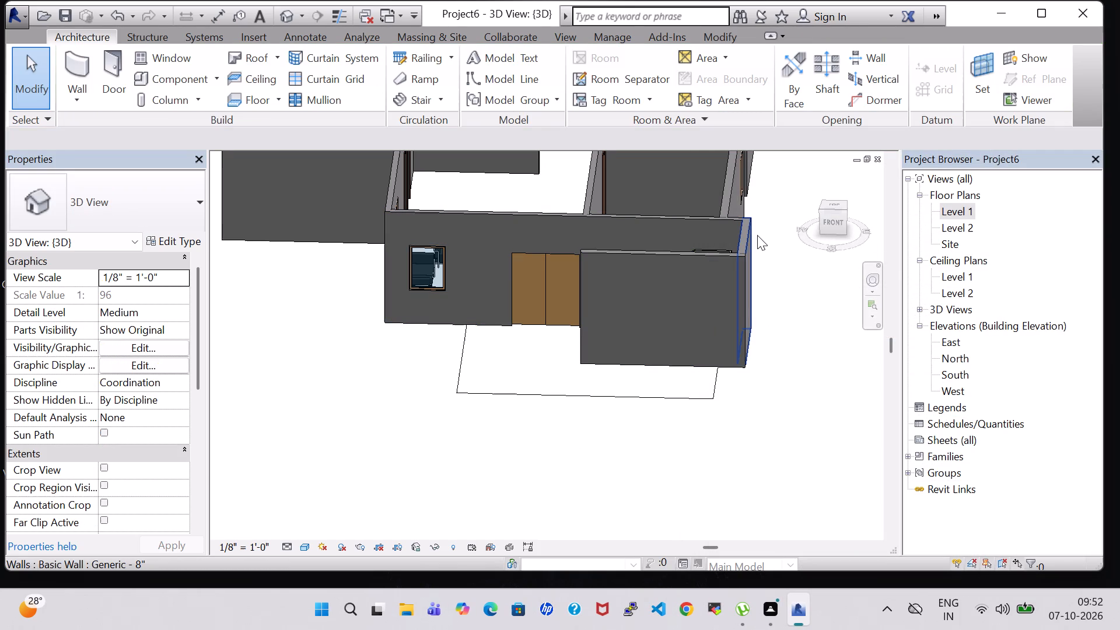
pyautogui.click(752, 237)
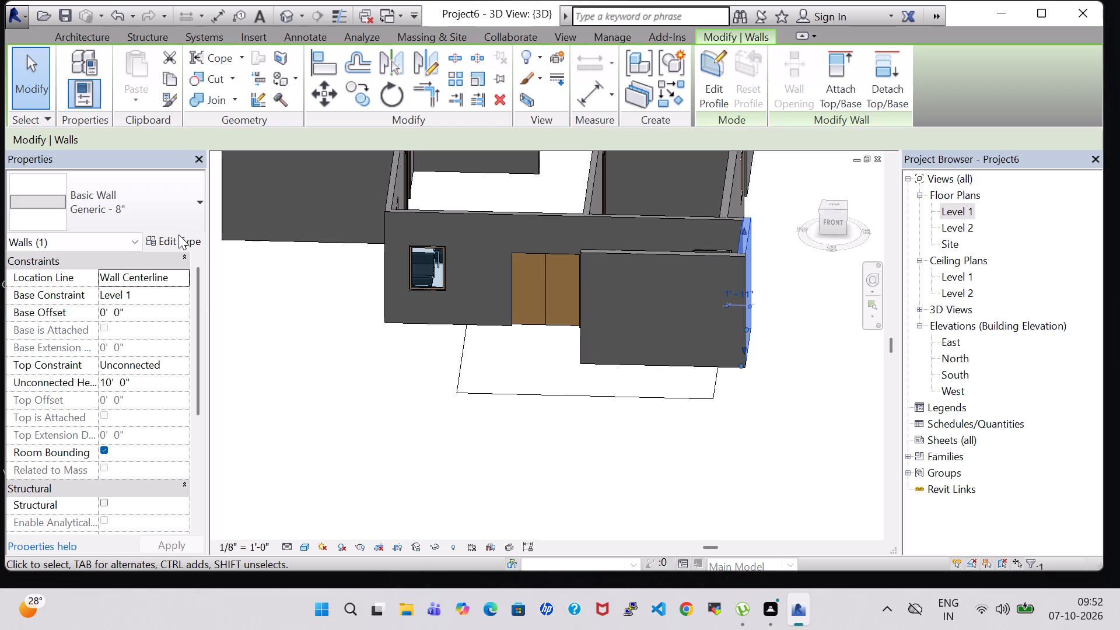
pyautogui.click(711, 227)
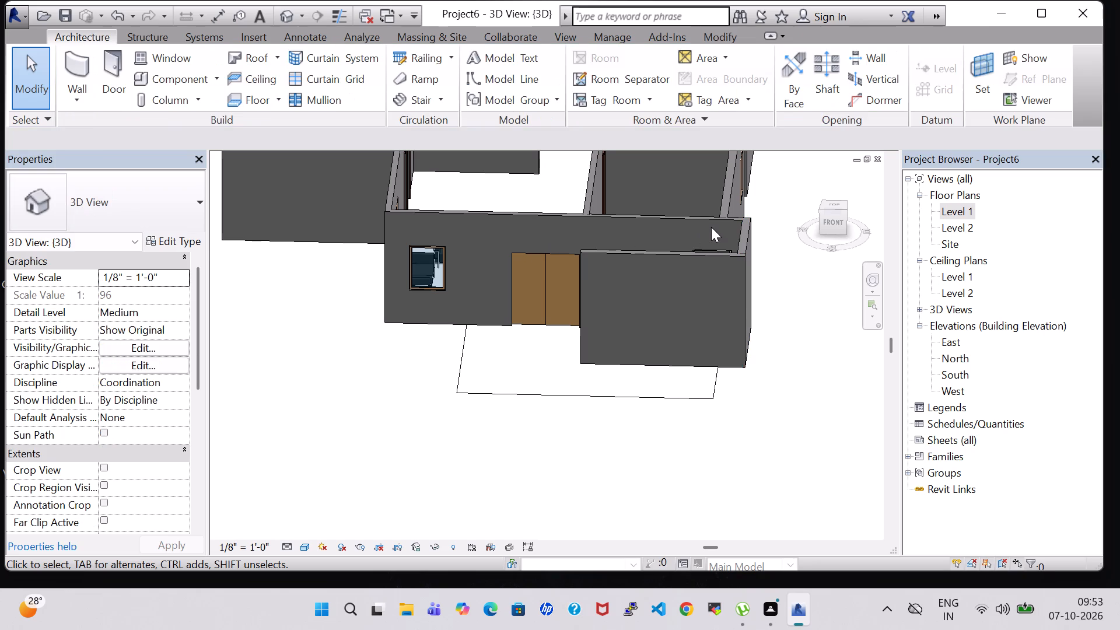
pyautogui.click(711, 223)
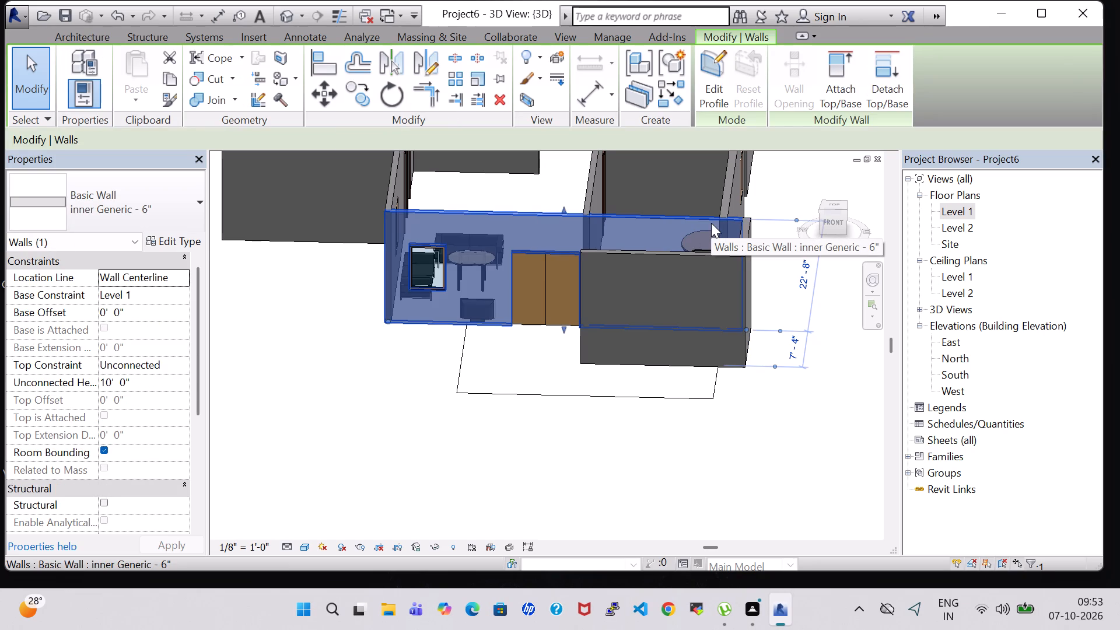
pyautogui.click(651, 451)
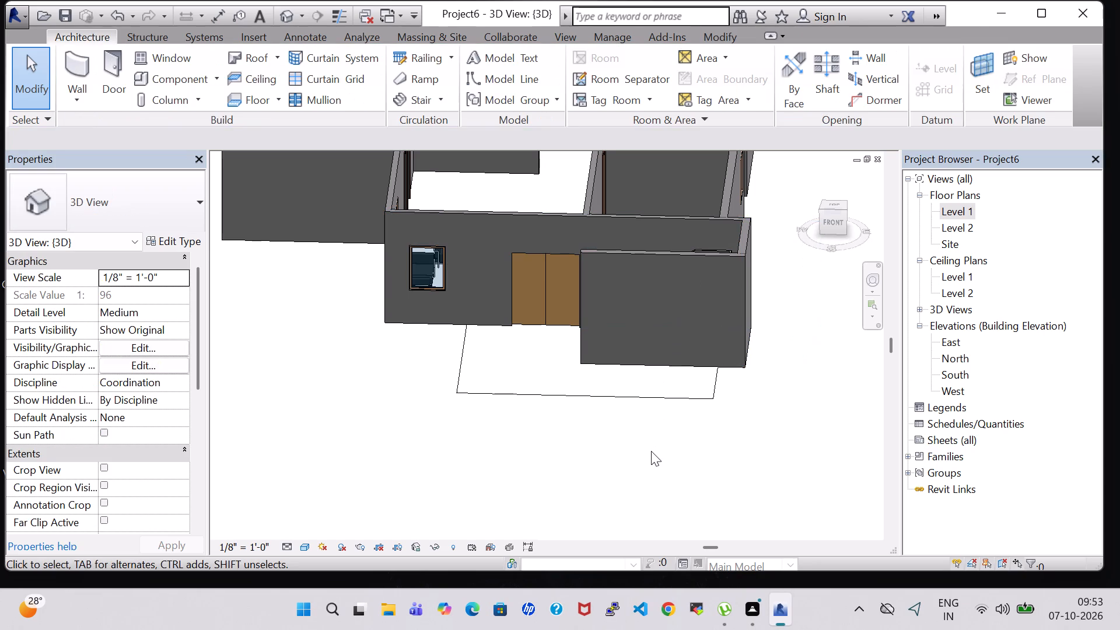
# Open the Level 1 floor plan and review the stair in relation to the rest of the house layout.
pyautogui.scroll(-3, 642, 392)
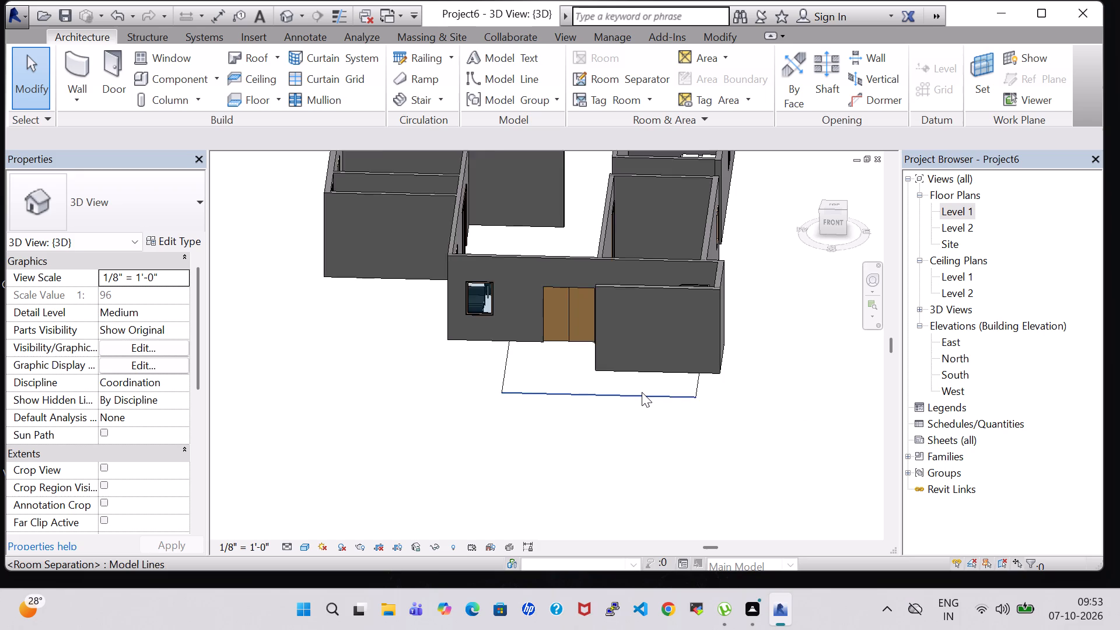
pyautogui.doubleClick(968, 213)
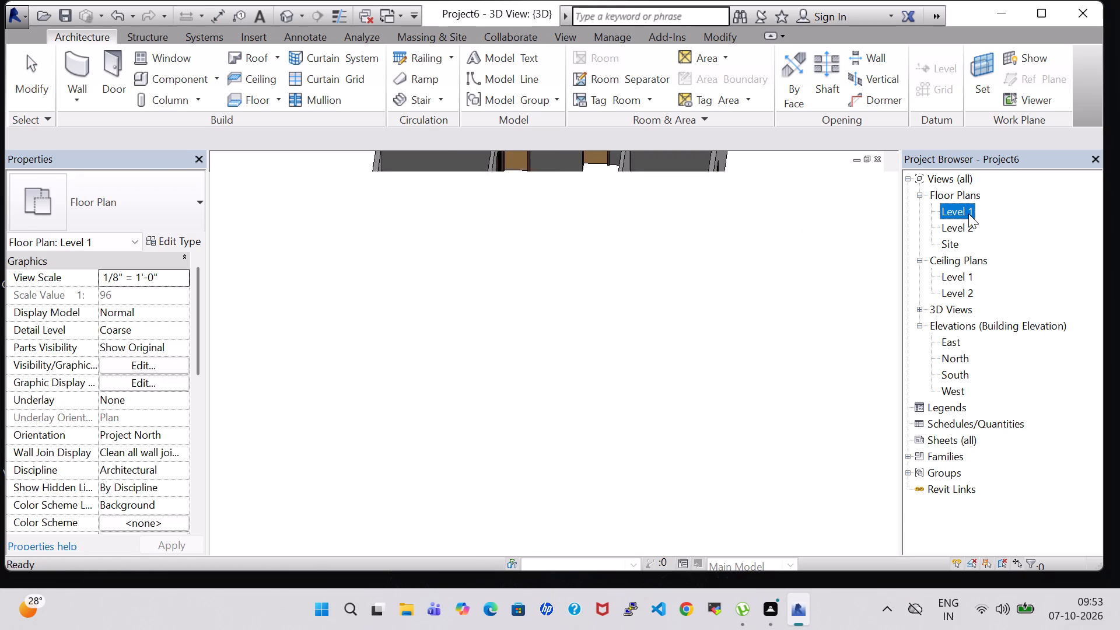
pyautogui.scroll(-1, 927, 308)
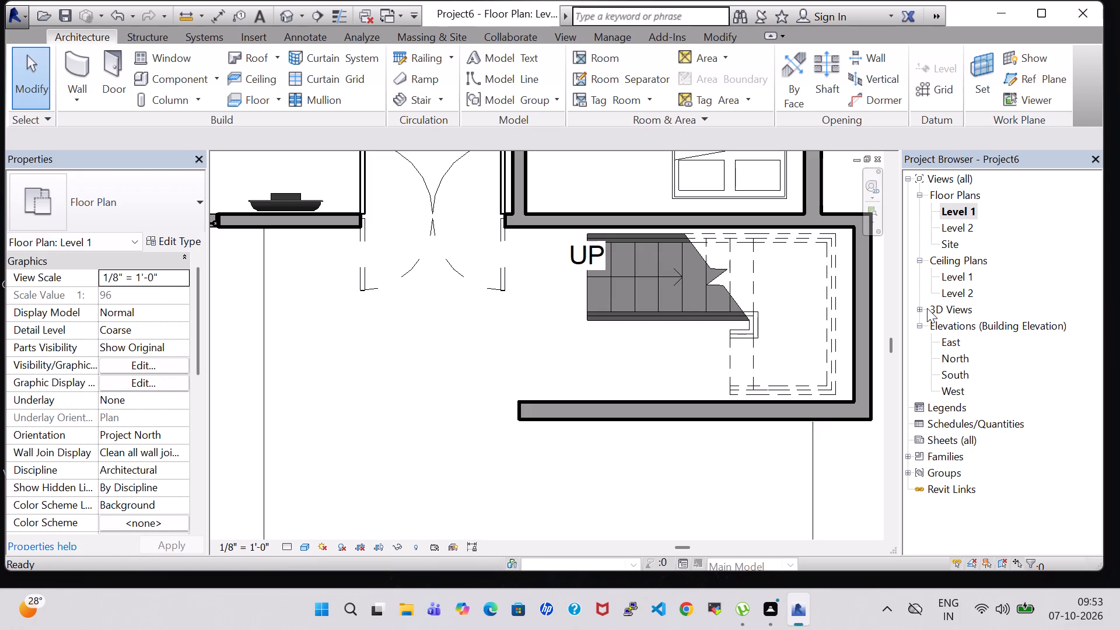
pyautogui.scroll(-3, 927, 308)
pyautogui.scroll(-7, 476, 355)
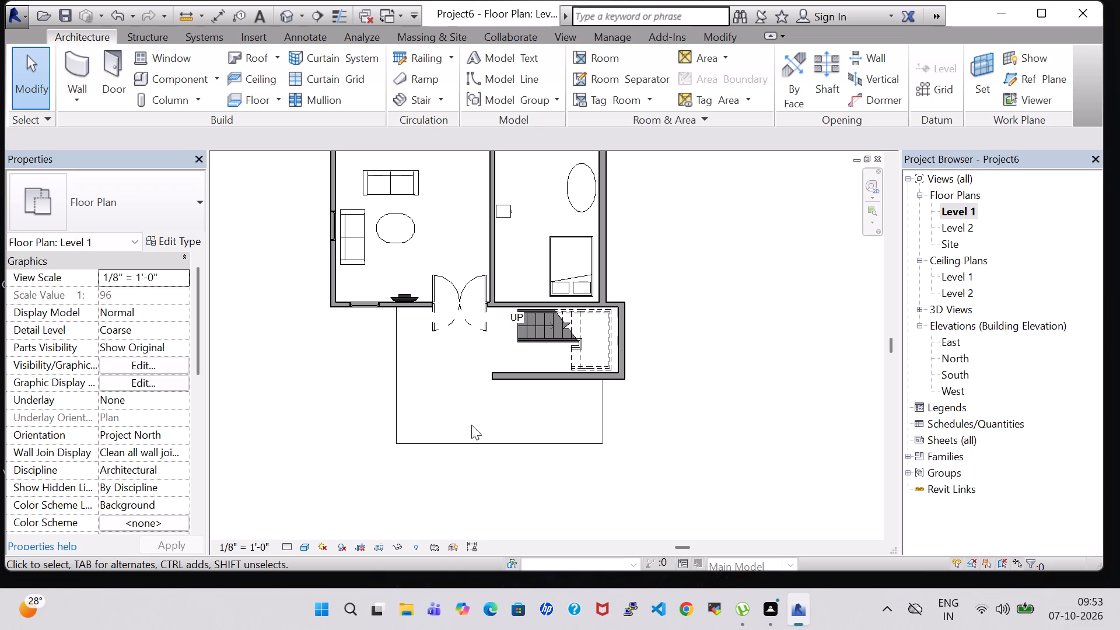
pyautogui.scroll(-4, 511, 463)
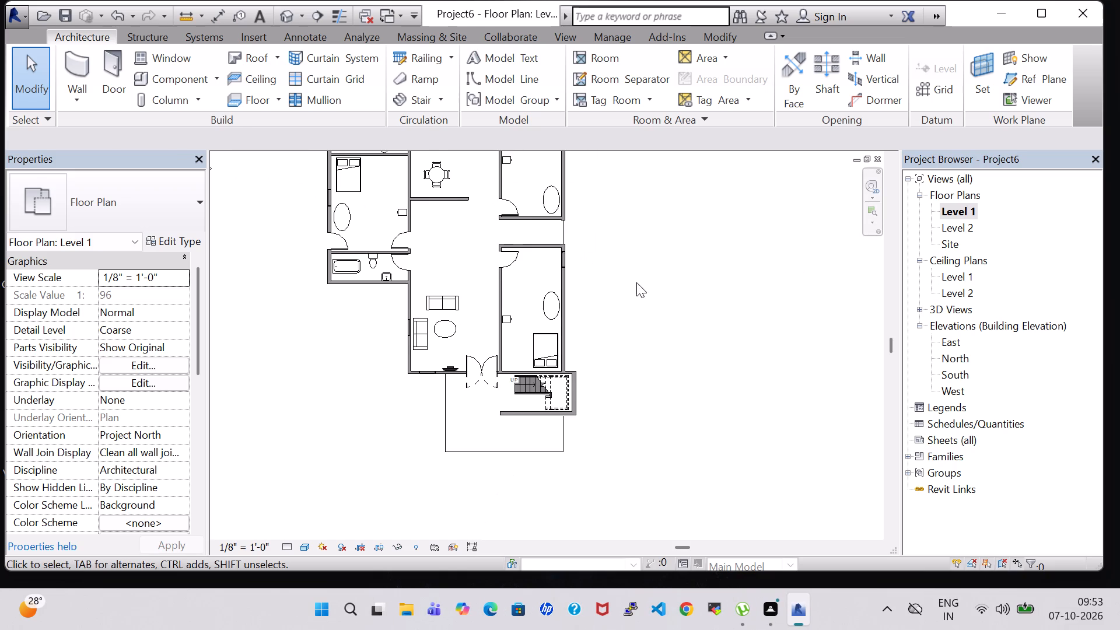
pyautogui.moveTo(636, 282); pyautogui.dragTo(761, 362, button='middle')
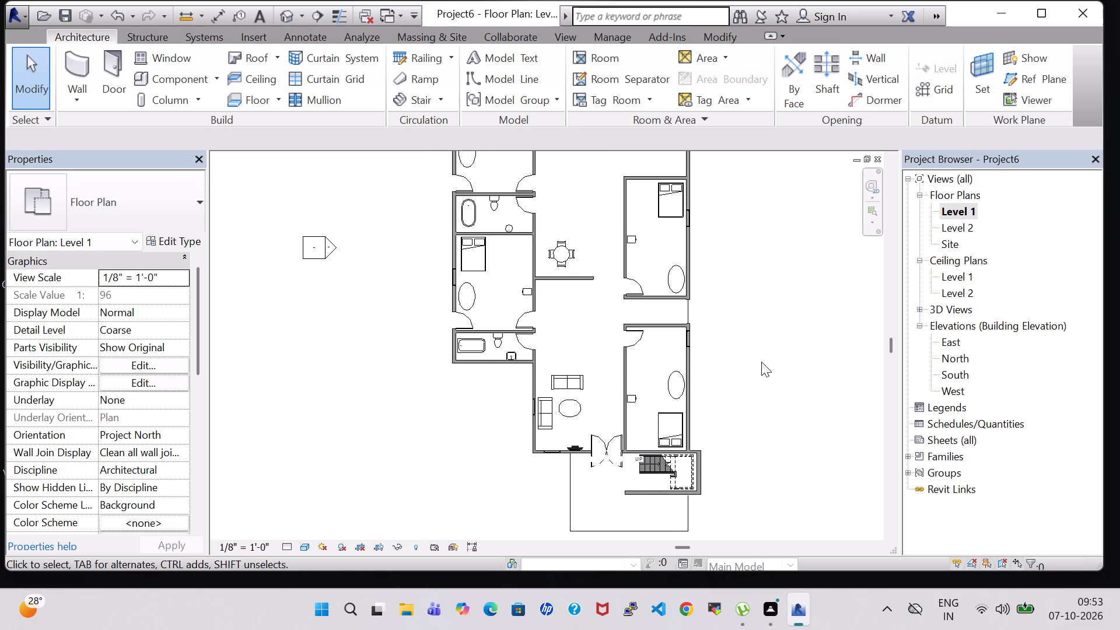
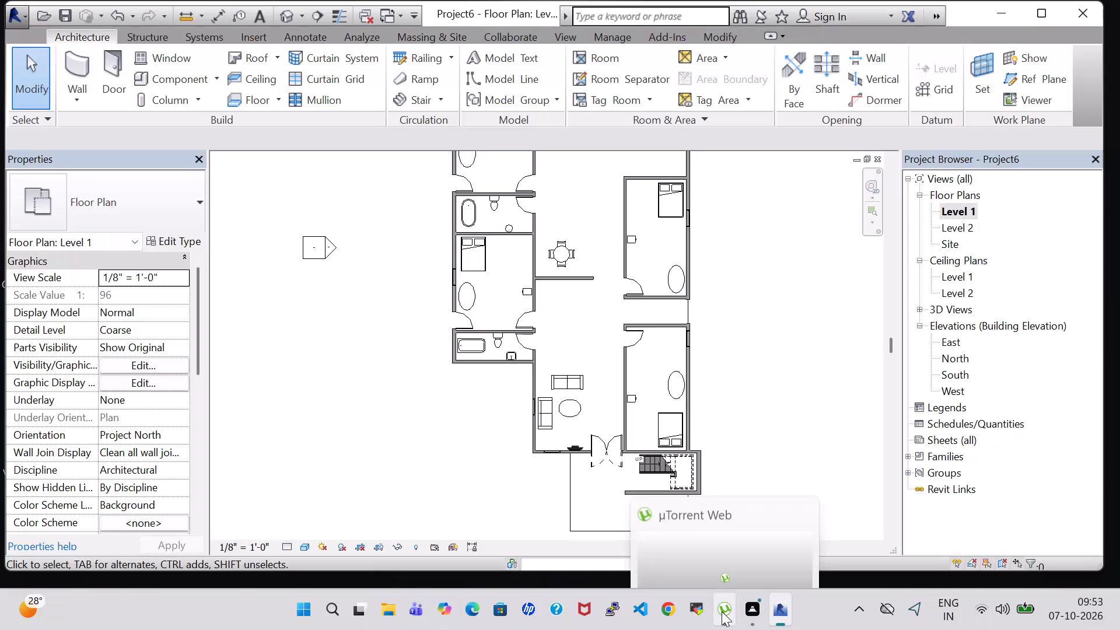
# Look over the northern rooms in the Level 1 plan and return to the 3D view to inspect the house and stair enclosure.
pyautogui.click(803, 466)
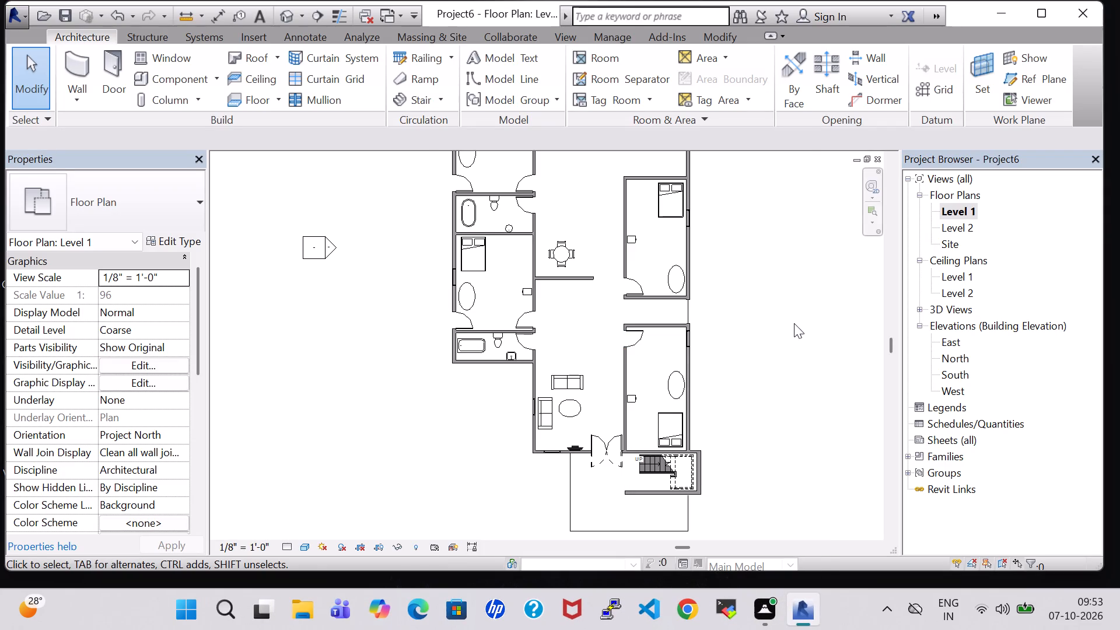
pyautogui.scroll(1, 770, 311)
pyautogui.moveTo(770, 311); pyautogui.dragTo(785, 407, button='middle')
pyautogui.scroll(-2, 785, 408)
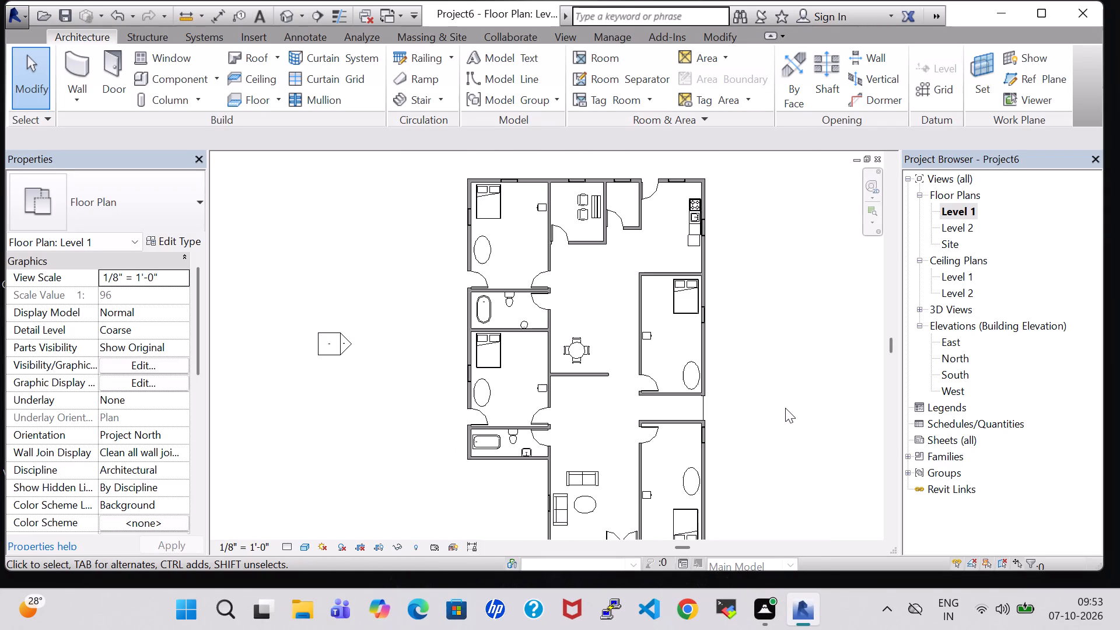
pyautogui.click(280, 15)
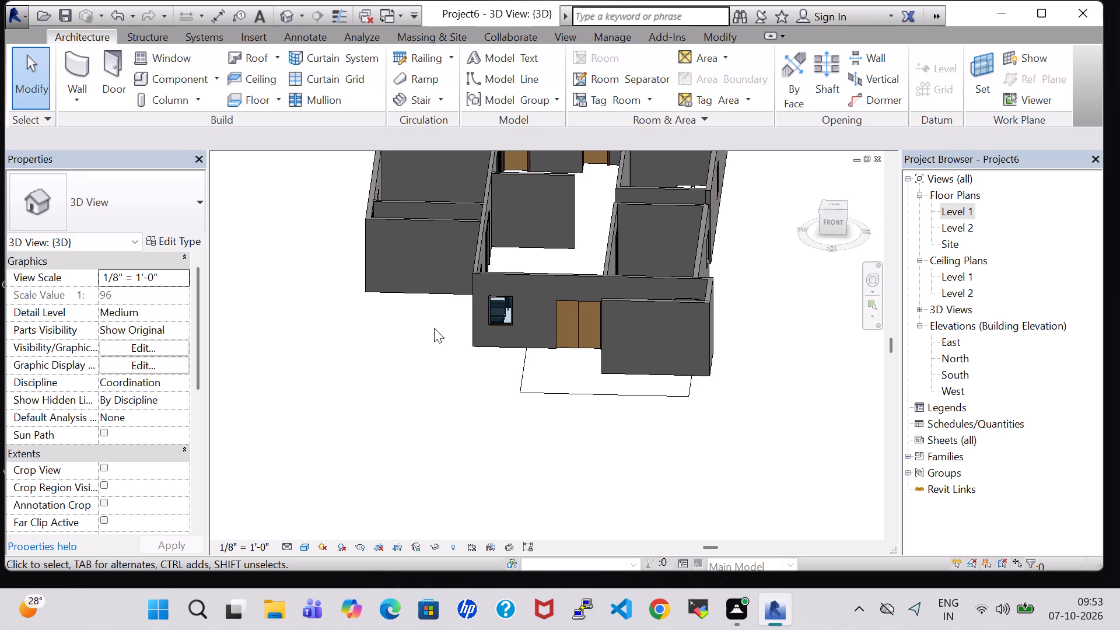
pyautogui.keyDown('shift'); pyautogui.moveTo(434, 328); pyautogui.dragTo(432, 356, button='middle'); pyautogui.keyUp('shift')
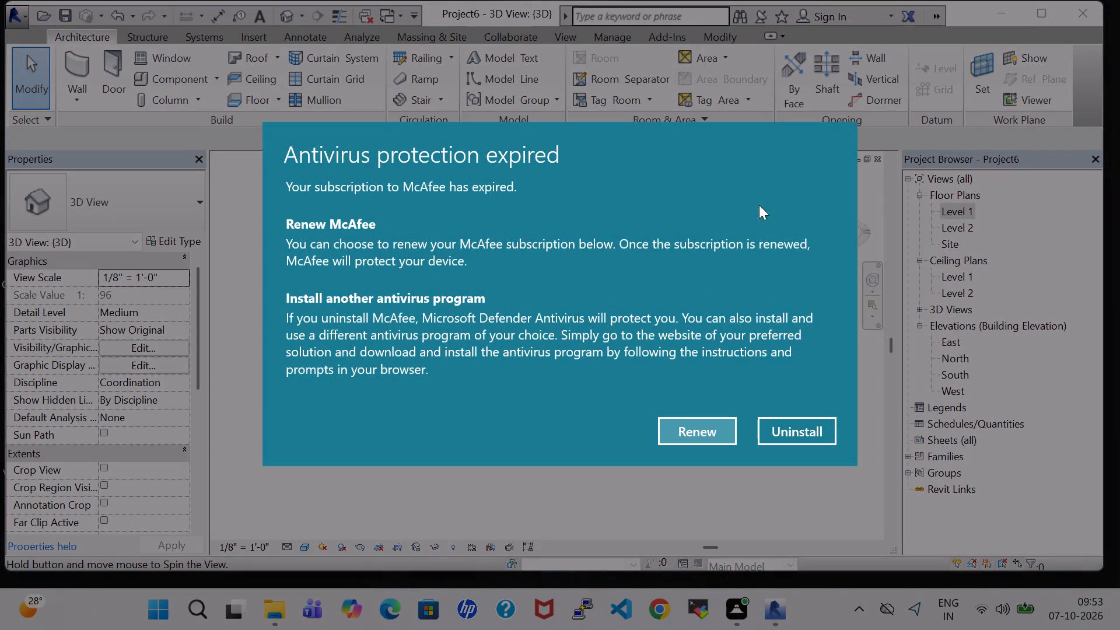
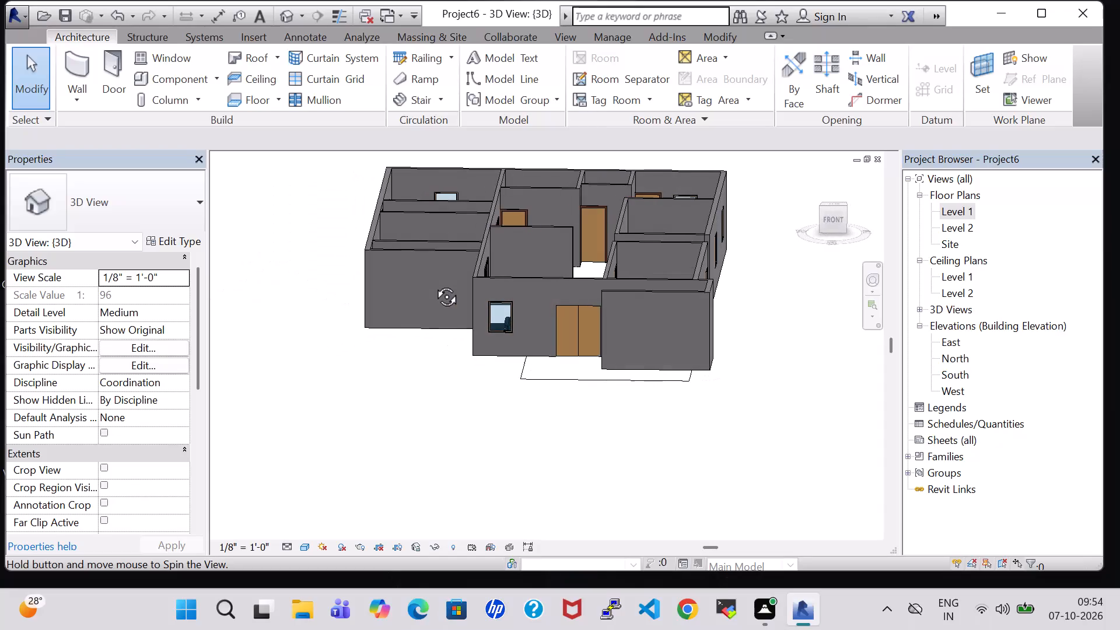
# Inspect the house and the stair enclosure in 3D from the south, west and southeast.
pyautogui.press('Escape')
pyautogui.click(430, 394)
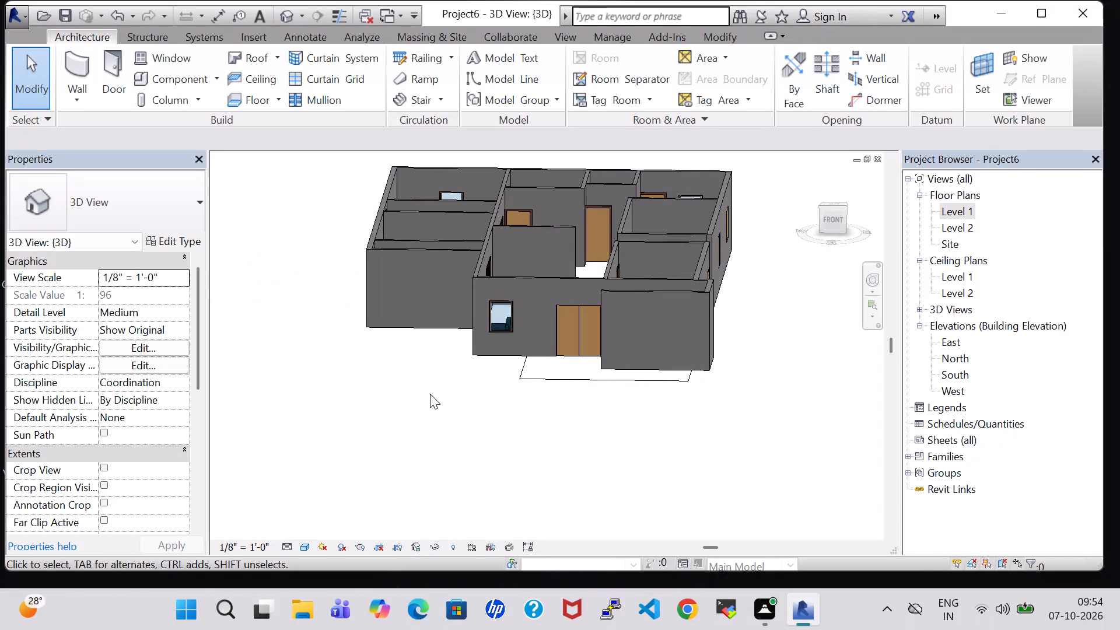
pyautogui.keyDown('shift'); pyautogui.moveTo(426, 383); pyautogui.dragTo(532, 431, button='middle'); pyautogui.keyUp('shift')
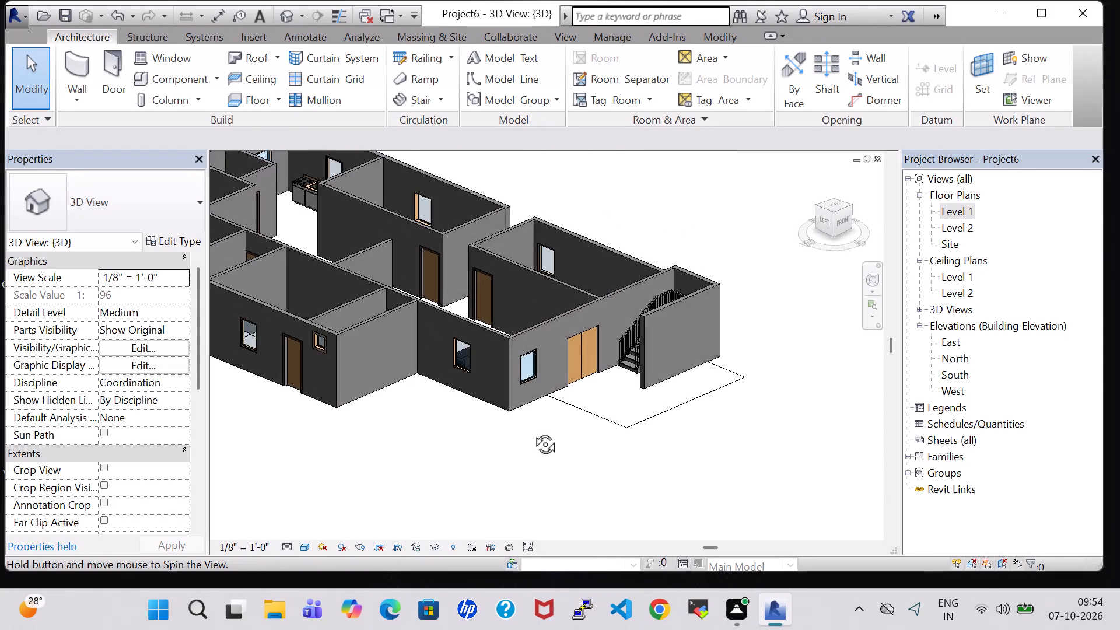
pyautogui.keyDown('shift'); pyautogui.moveTo(532, 431); pyautogui.dragTo(625, 450, button='middle'); pyautogui.keyUp('shift')
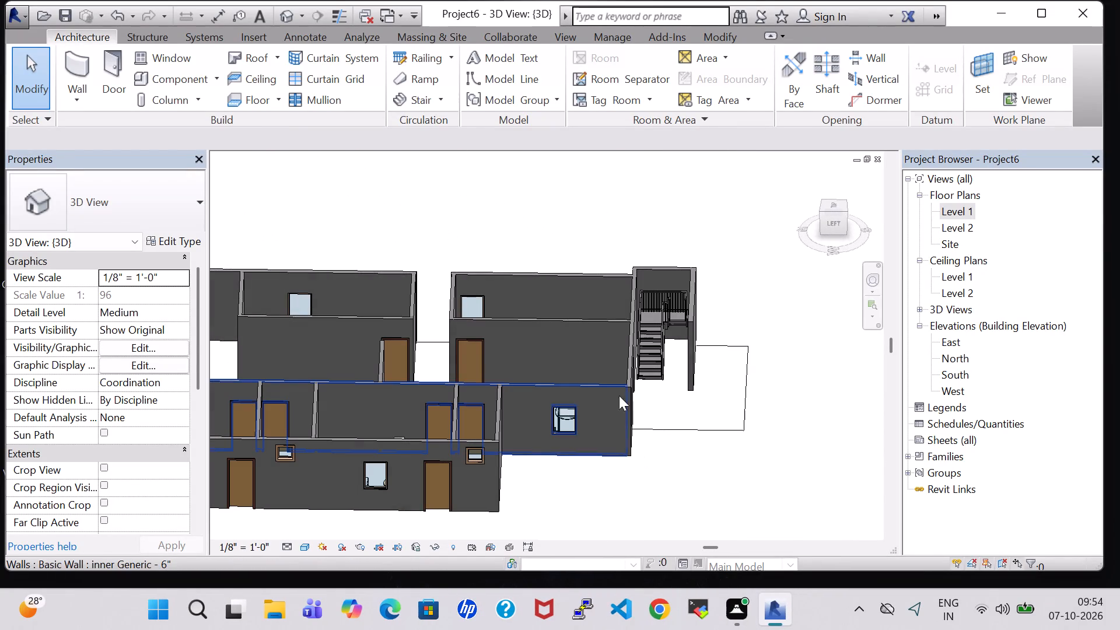
pyautogui.moveTo(565, 215); pyautogui.dragTo(524, 262, button='middle')
pyautogui.keyDown('shift'); pyautogui.scroll(1, 528, 264); pyautogui.keyUp('shift')
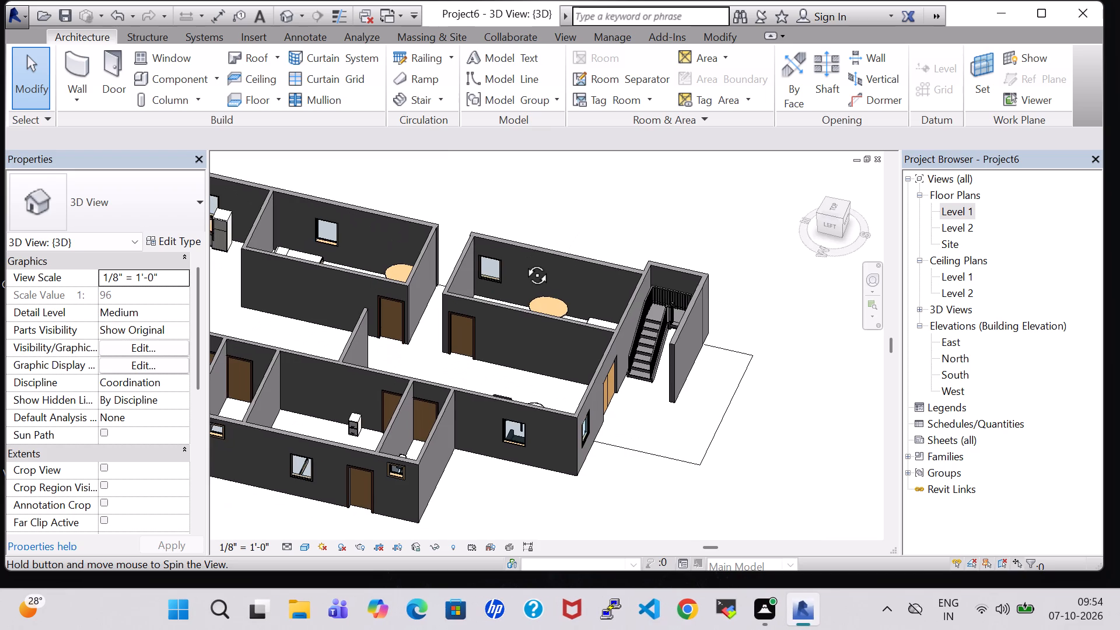
pyautogui.moveTo(524, 262); pyautogui.dragTo(409, 194, button='middle')
pyautogui.keyDown('shift'); pyautogui.moveTo(715, 211); pyautogui.dragTo(678, 222, button='middle'); pyautogui.keyUp('shift')
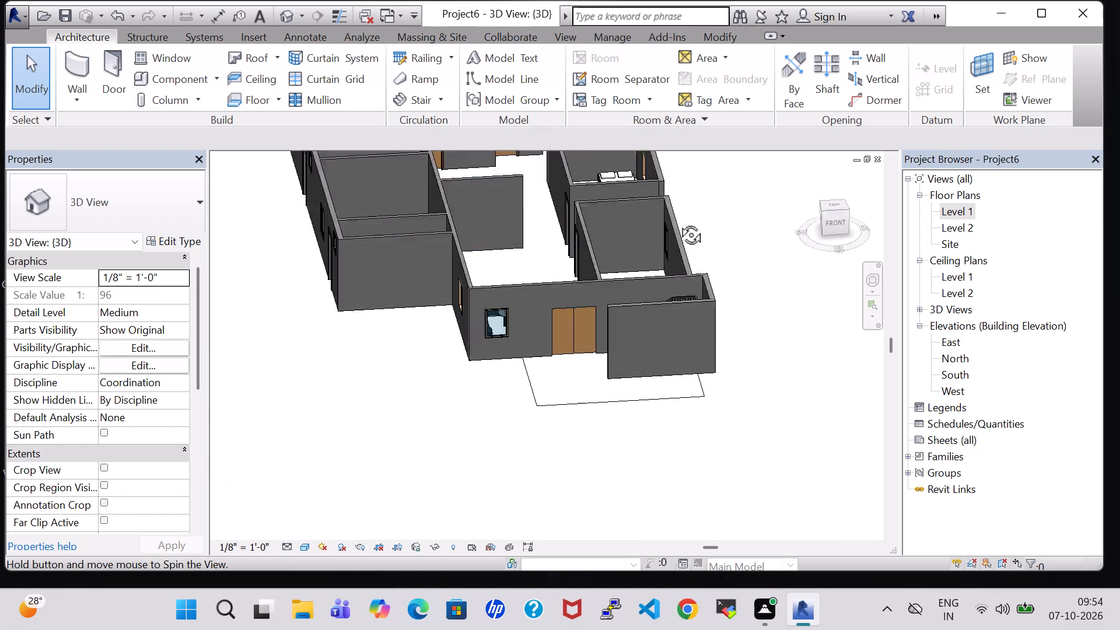
pyautogui.keyDown('shift'); pyautogui.moveTo(678, 222); pyautogui.dragTo(629, 239, button='middle'); pyautogui.keyUp('shift')
pyautogui.moveTo(760, 303); pyautogui.dragTo(760, 304, button='middle')
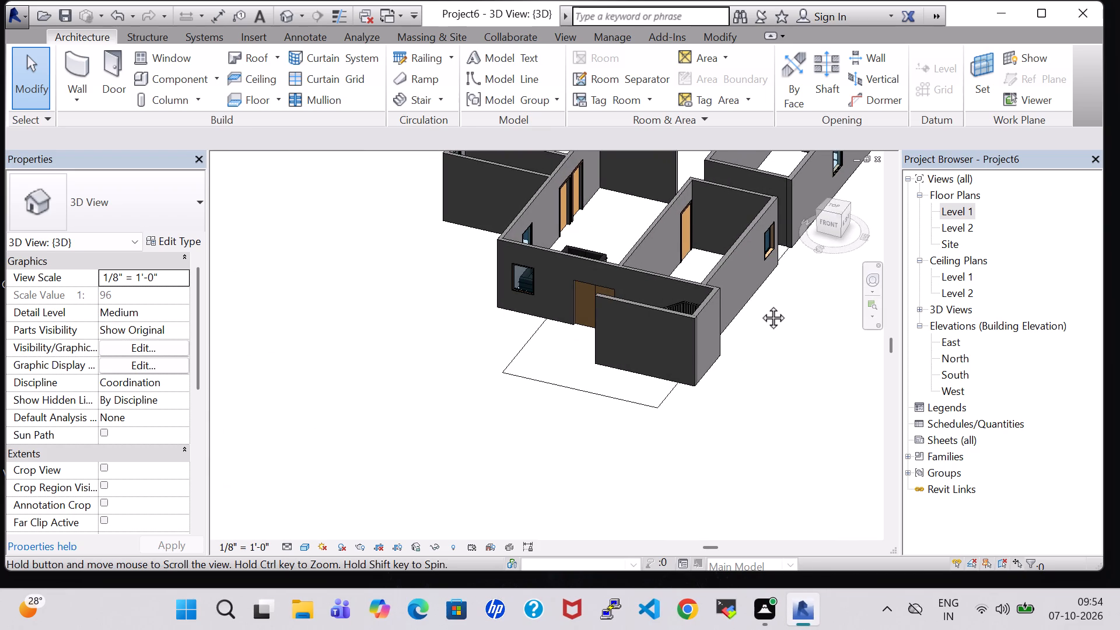
pyautogui.moveTo(760, 304); pyautogui.dragTo(632, 447, button='middle')
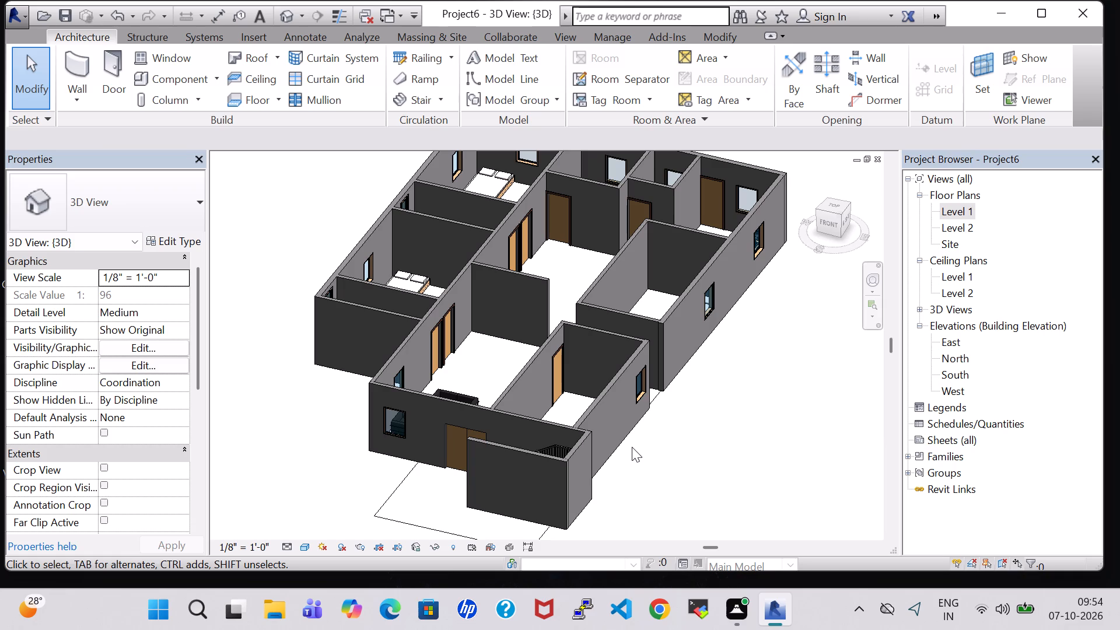
# Shift the 36" x 48" window in the southeast bedroom's east wall southward along the wall, toward the stair enclosure.
pyautogui.click(636, 396)
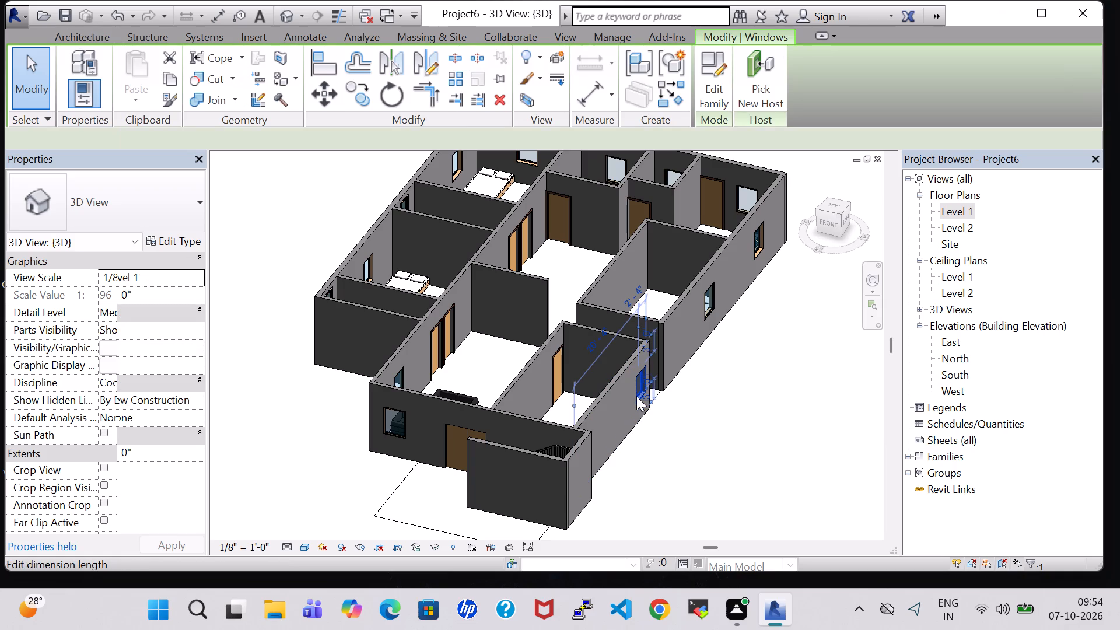
pyautogui.press('Left')
pyautogui.press('Left')
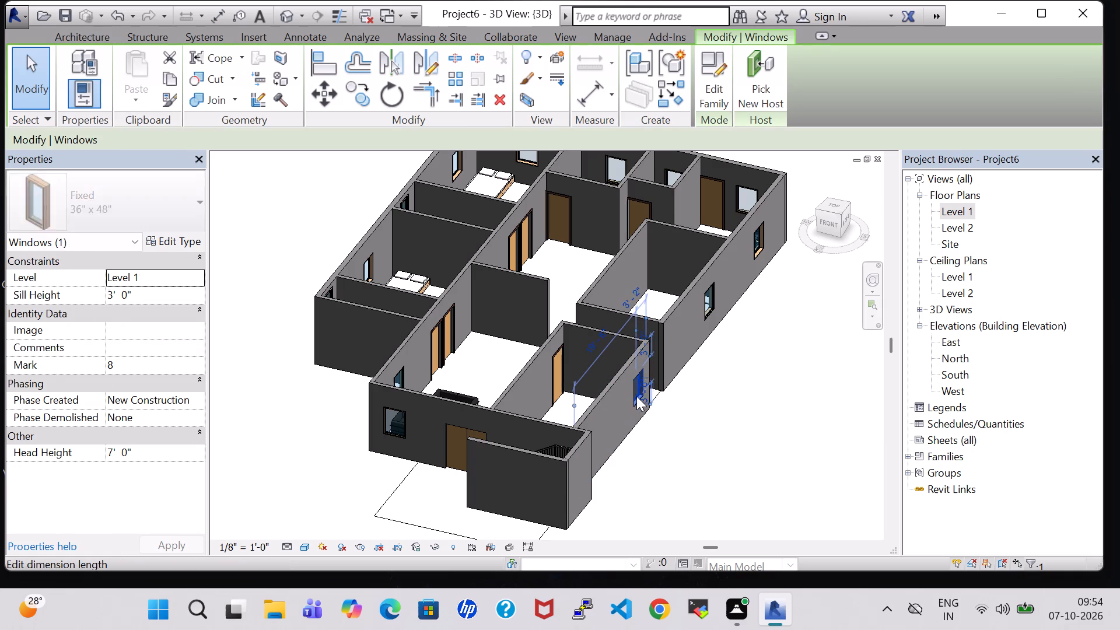
pyautogui.press('Left')
pyautogui.press('Left')
pyautogui.press('Left')
pyautogui.press('Left')
pyautogui.press('Left')
pyautogui.press('Left')
pyautogui.press('Left')
pyautogui.press('Left')
pyautogui.press('Left')
pyautogui.press('Left')
pyautogui.press('Left')
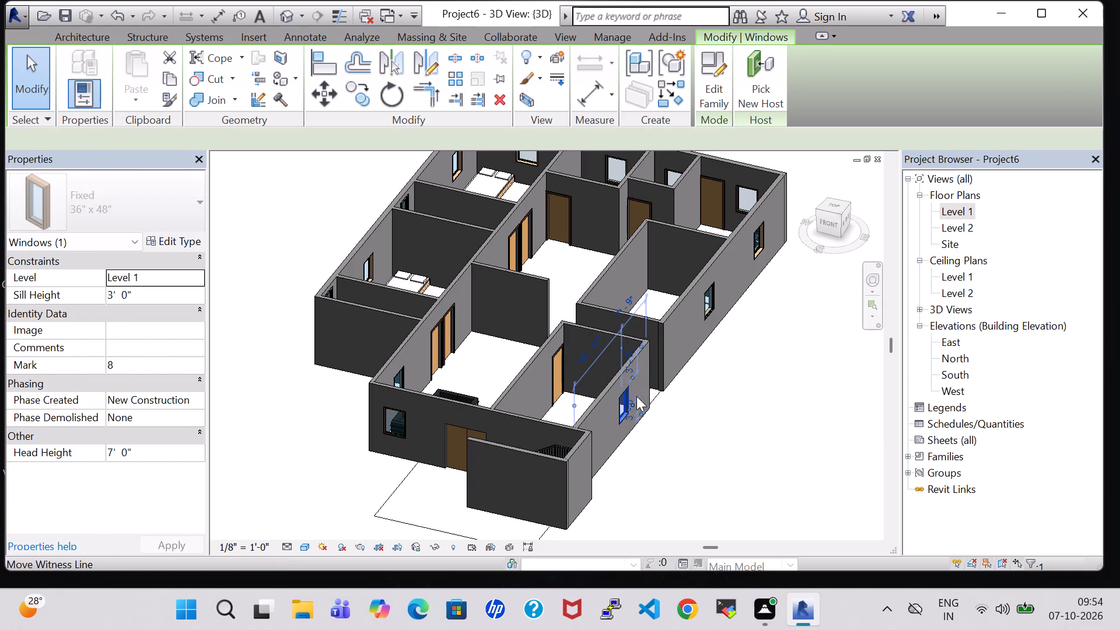
pyautogui.press('Left')
pyautogui.press('Left')
pyautogui.click(693, 419)
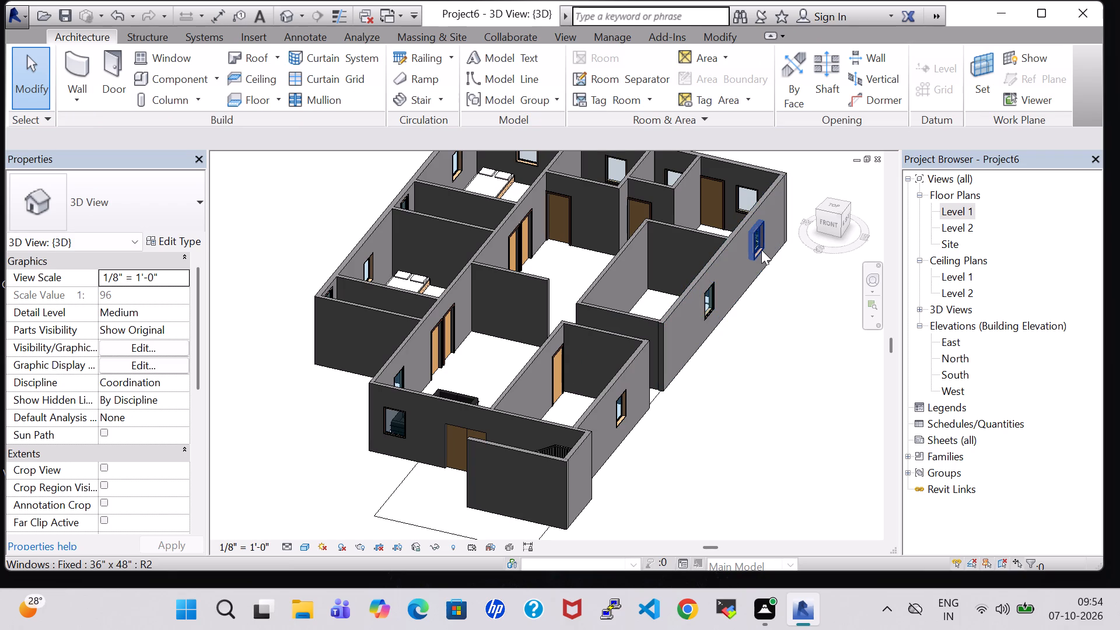
# Examine the rooms from above in 3D, including the open corridor end between the two east bedrooms.
pyautogui.keyDown('shift'); pyautogui.moveTo(762, 369); pyautogui.dragTo(802, 435, button='middle'); pyautogui.keyUp('shift')
pyautogui.keyDown('shift'); pyautogui.scroll(1, 802, 435); pyautogui.keyUp('shift')
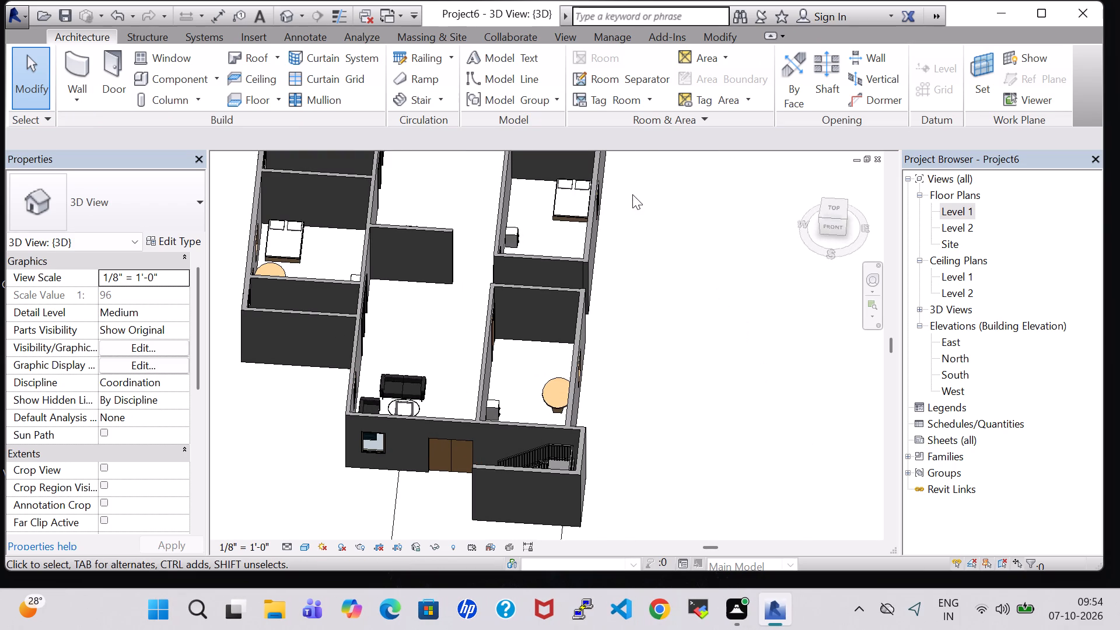
pyautogui.moveTo(632, 194); pyautogui.dragTo(668, 257, button='middle')
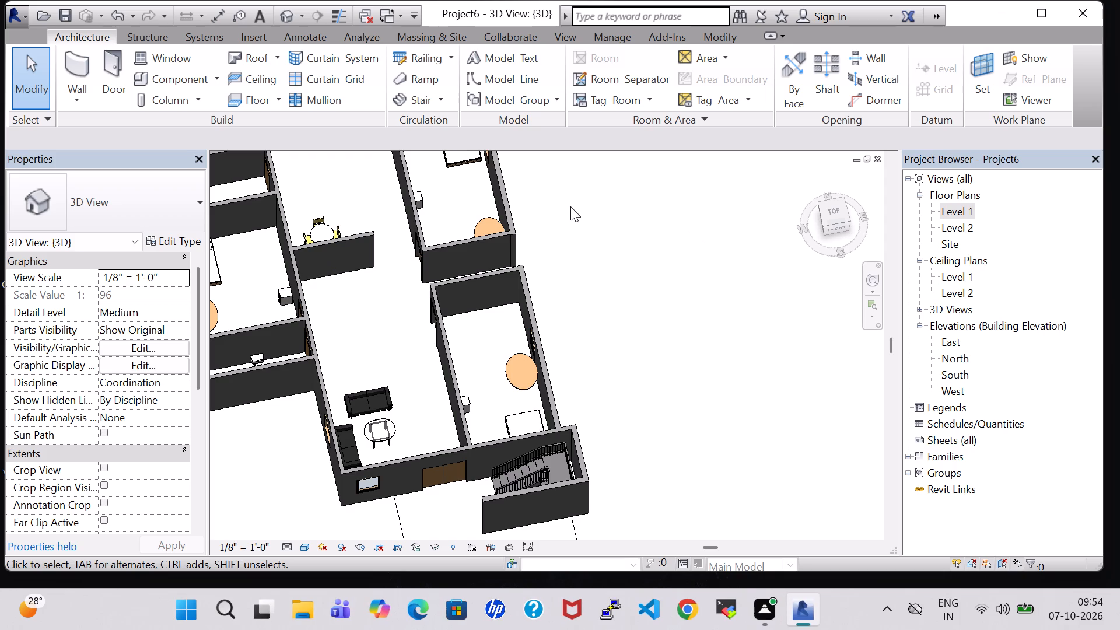
pyautogui.keyDown('shift'); pyautogui.moveTo(559, 201); pyautogui.dragTo(605, 265, button='middle'); pyautogui.keyUp('shift')
pyautogui.keyDown('shift'); pyautogui.scroll(1, 514, 218); pyautogui.keyUp('shift')
pyautogui.keyDown('shift'); pyautogui.moveTo(514, 218); pyautogui.dragTo(520, 218, button='middle'); pyautogui.keyUp('shift')
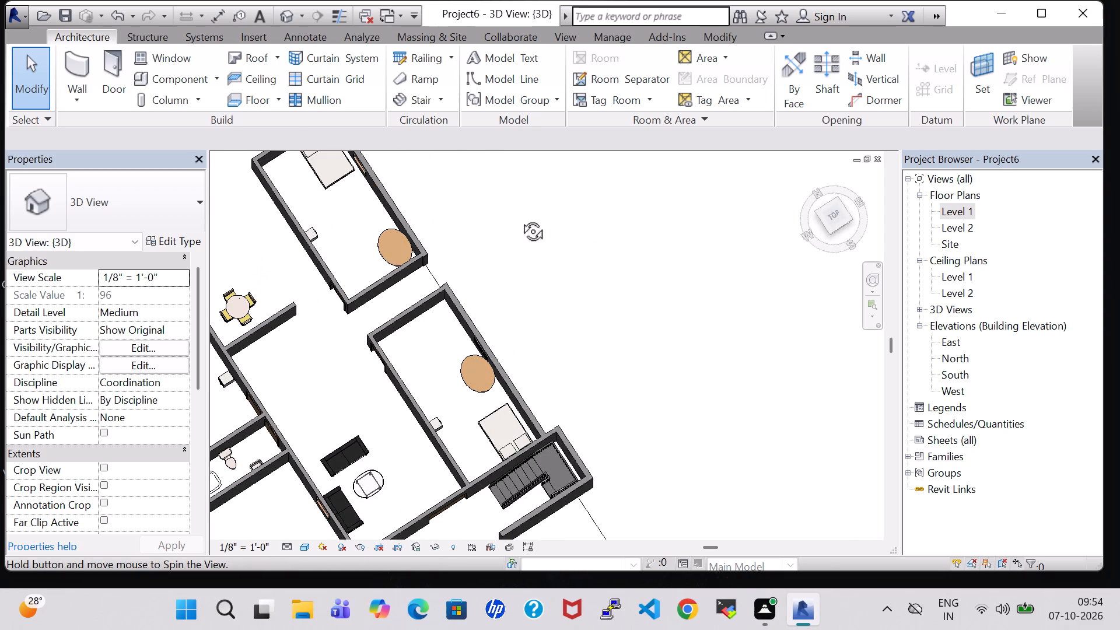
pyautogui.keyDown('shift'); pyautogui.moveTo(520, 218); pyautogui.dragTo(581, 289, button='middle'); pyautogui.keyUp('shift')
pyautogui.moveTo(520, 278); pyautogui.dragTo(452, 267, button='middle')
pyautogui.moveTo(449, 199); pyautogui.dragTo(643, 373, button='middle')
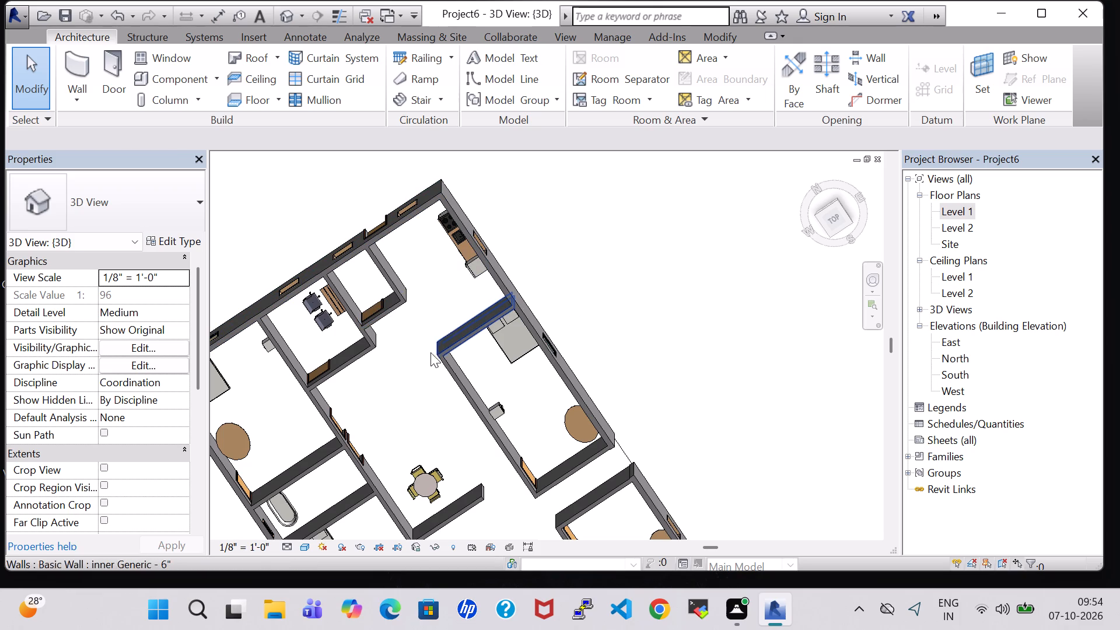
pyautogui.moveTo(390, 403); pyautogui.dragTo(435, 353, button='middle')
pyautogui.scroll(1, 435, 353)
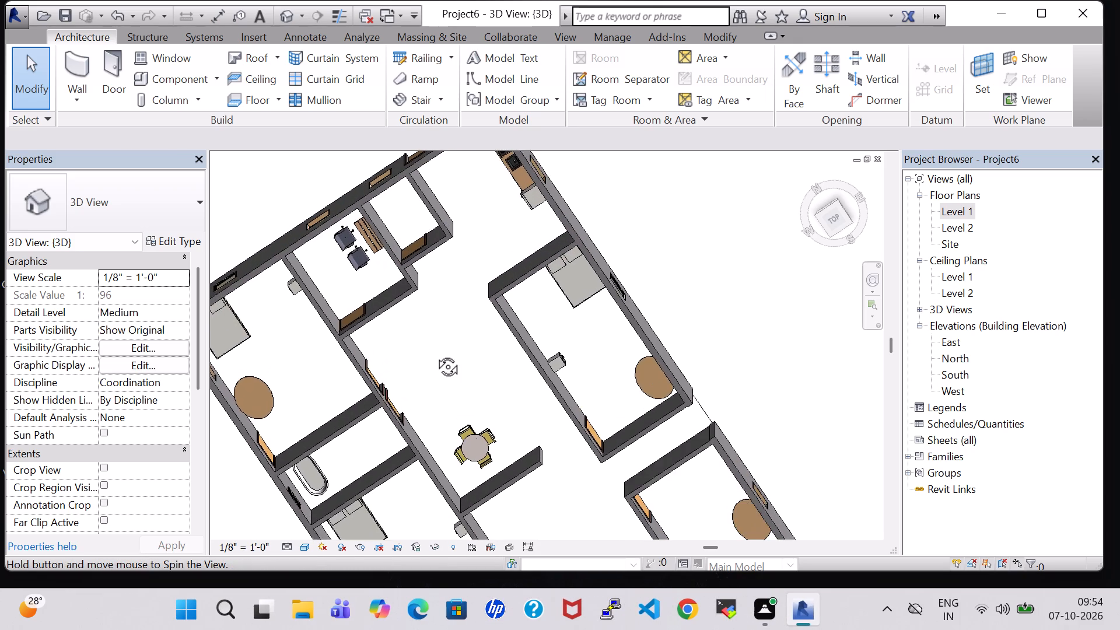
pyautogui.moveTo(435, 353); pyautogui.dragTo(446, 329, button='middle')
pyautogui.click(653, 260)
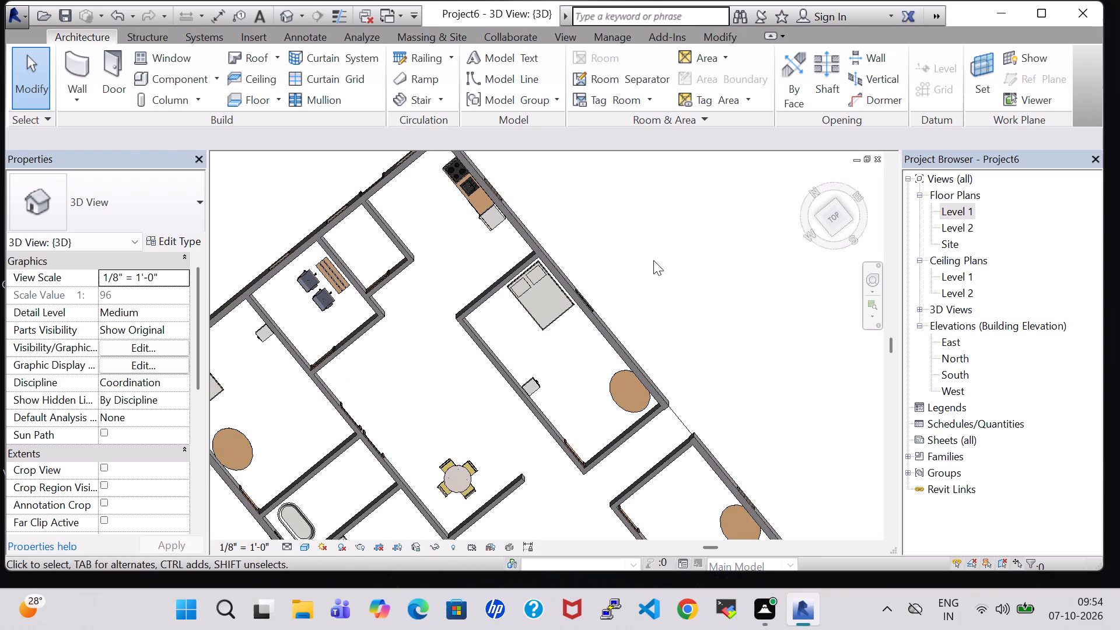
pyautogui.scroll(-2, 653, 260)
# In the Level 1 floor plan, delete the room separation line across the corridor's east end between the two east bedrooms.
pyautogui.doubleClick(943, 215)
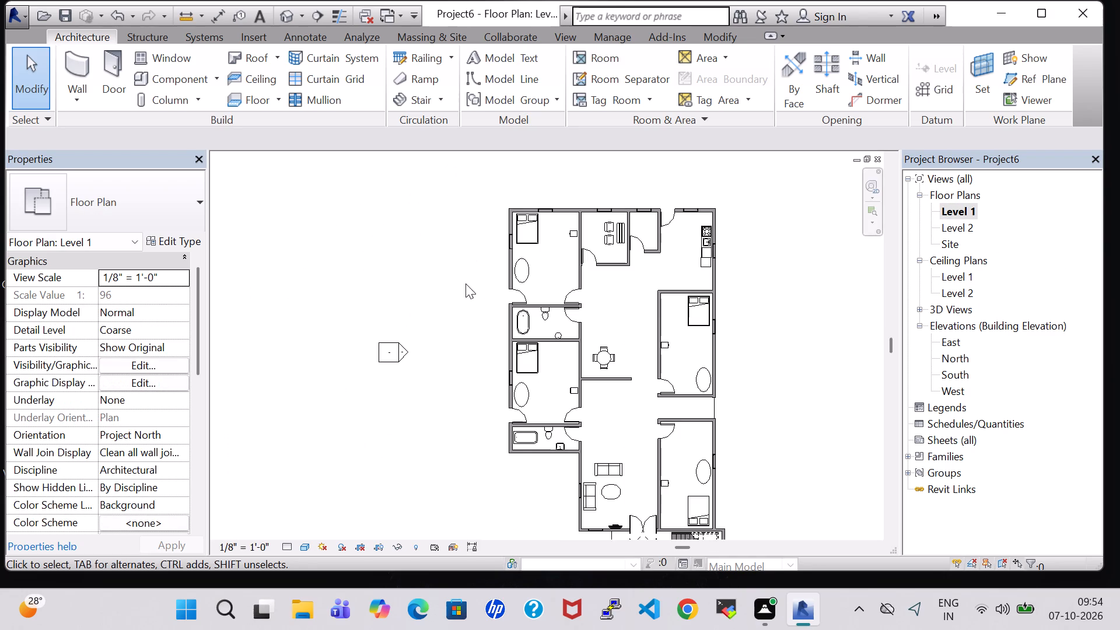
pyautogui.click(714, 405)
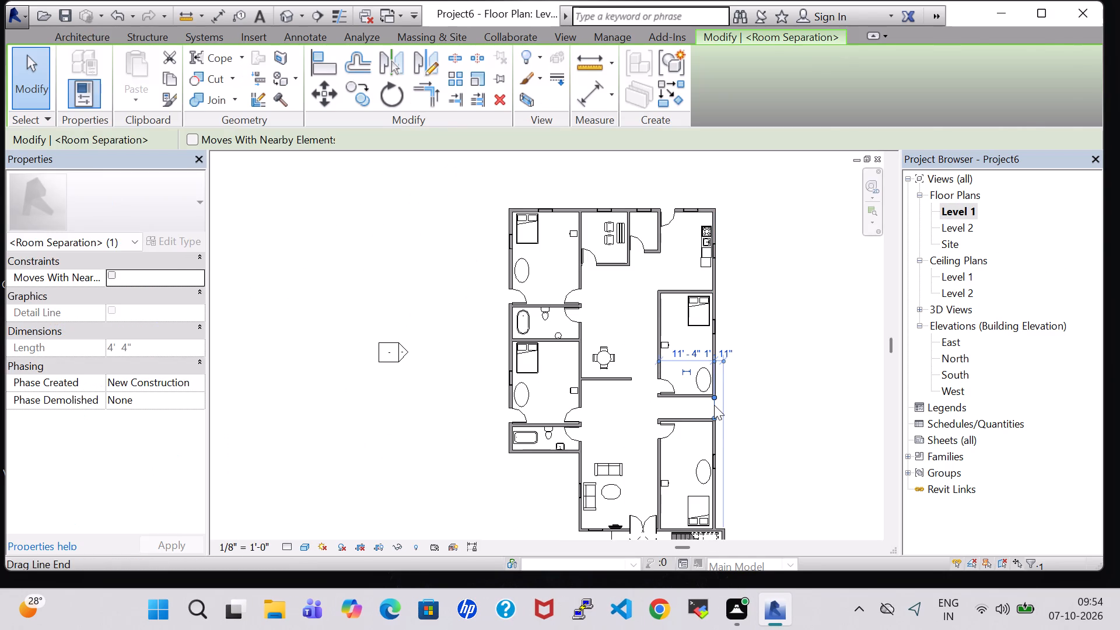
pyautogui.press('Delete')
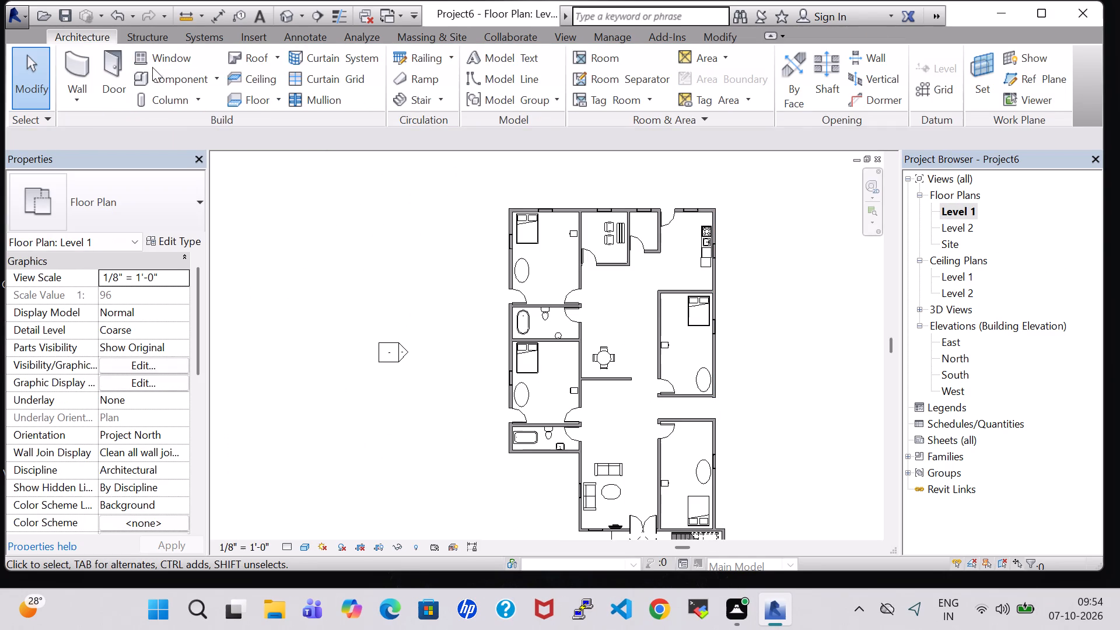
# Draw a Generic - 8" wall, 10' 0" high, closing the corridor's east end between the two east bedrooms' outer walls.
pyautogui.click(93, 60)
pyautogui.scroll(10, 739, 403)
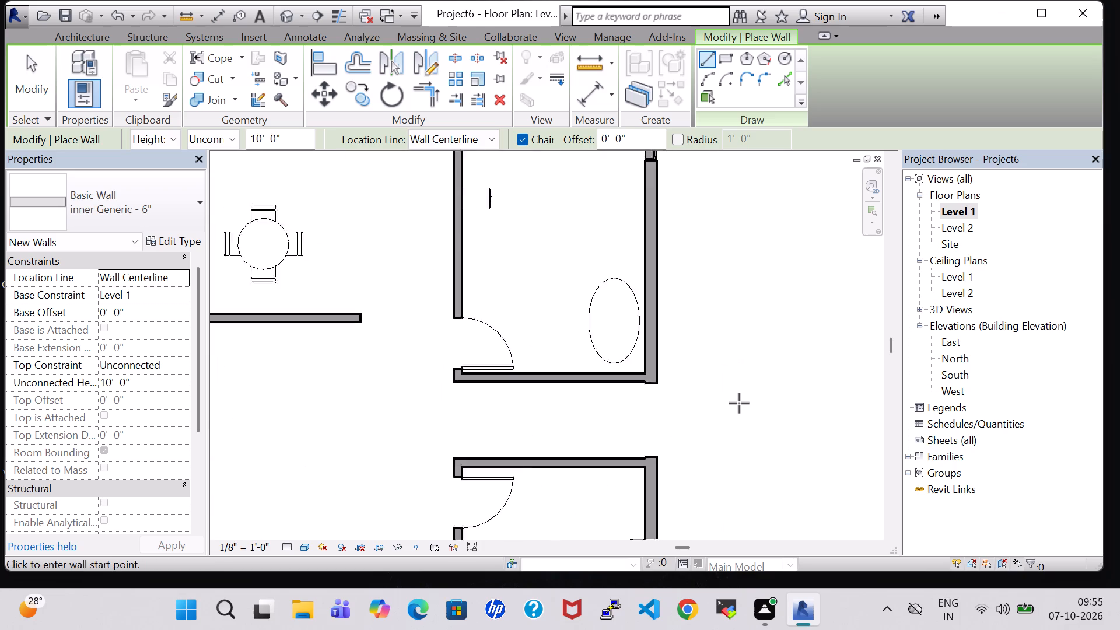
pyautogui.scroll(1, 739, 403)
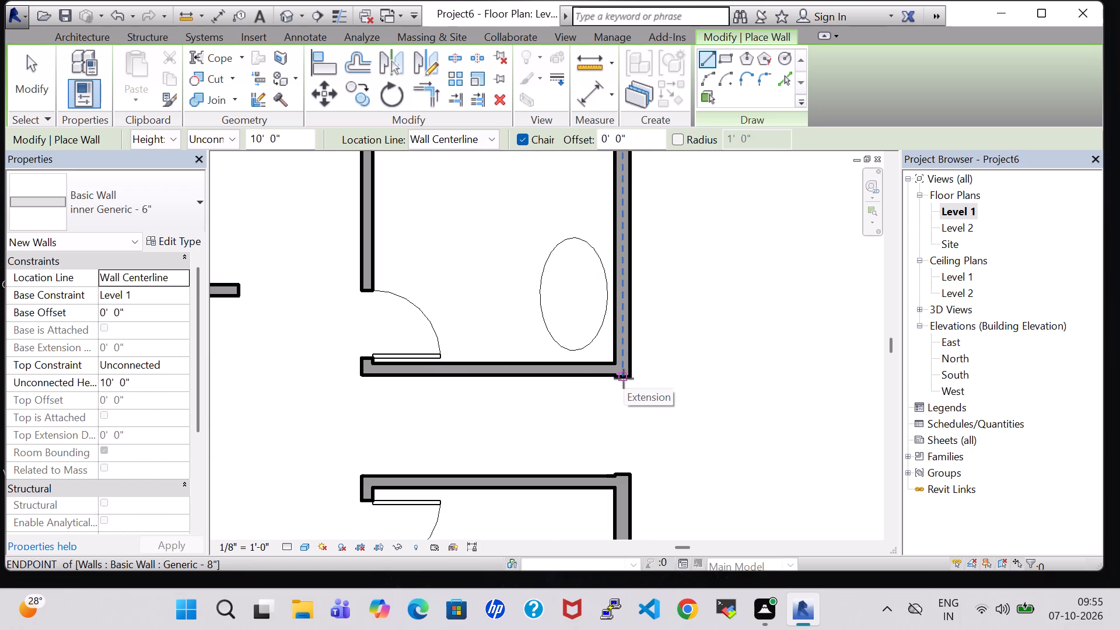
pyautogui.click(110, 197)
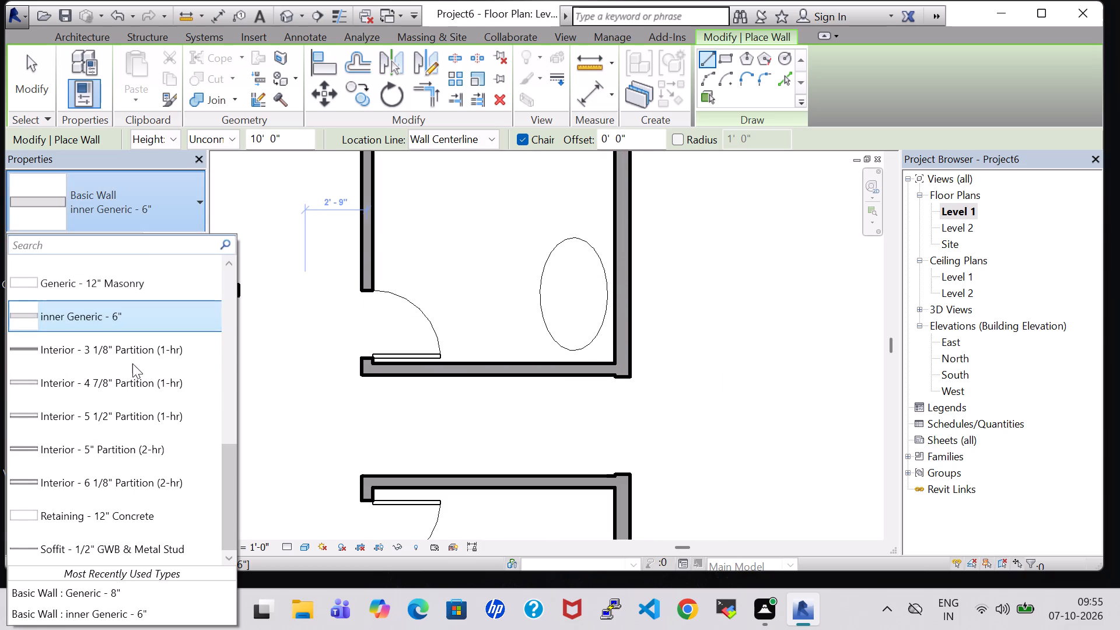
pyautogui.click(101, 601)
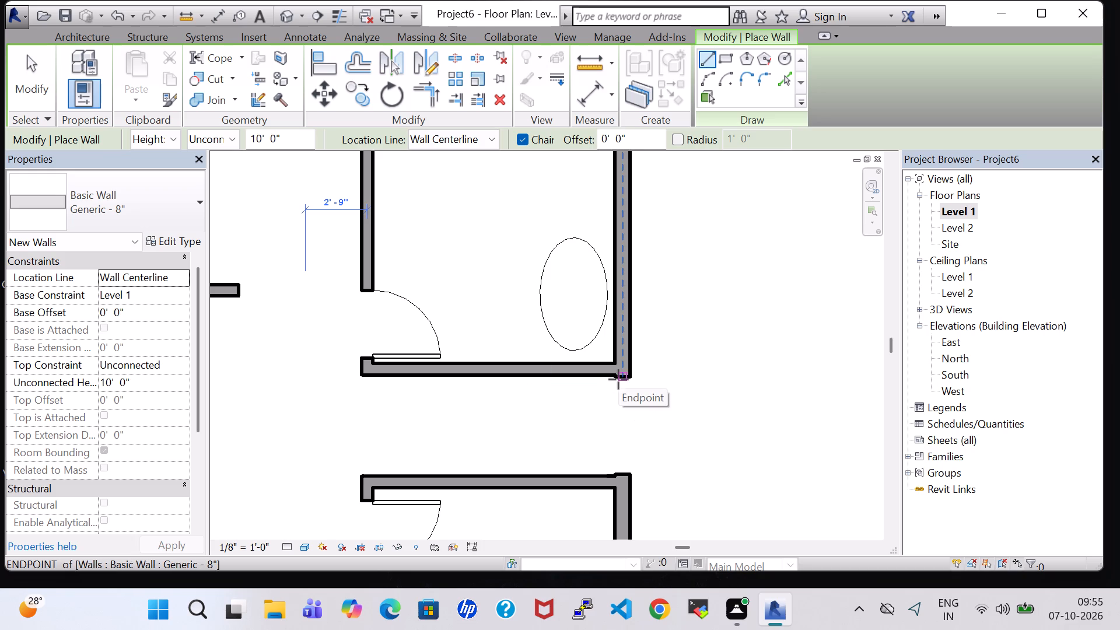
pyautogui.scroll(3, 618, 379)
pyautogui.click(625, 379)
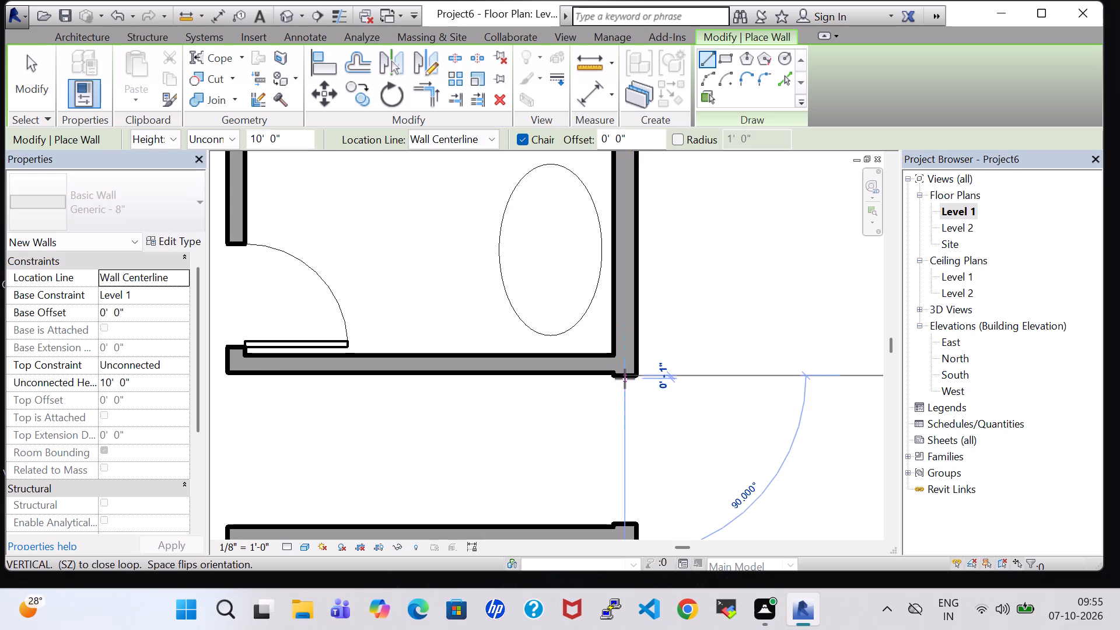
pyautogui.click(622, 531)
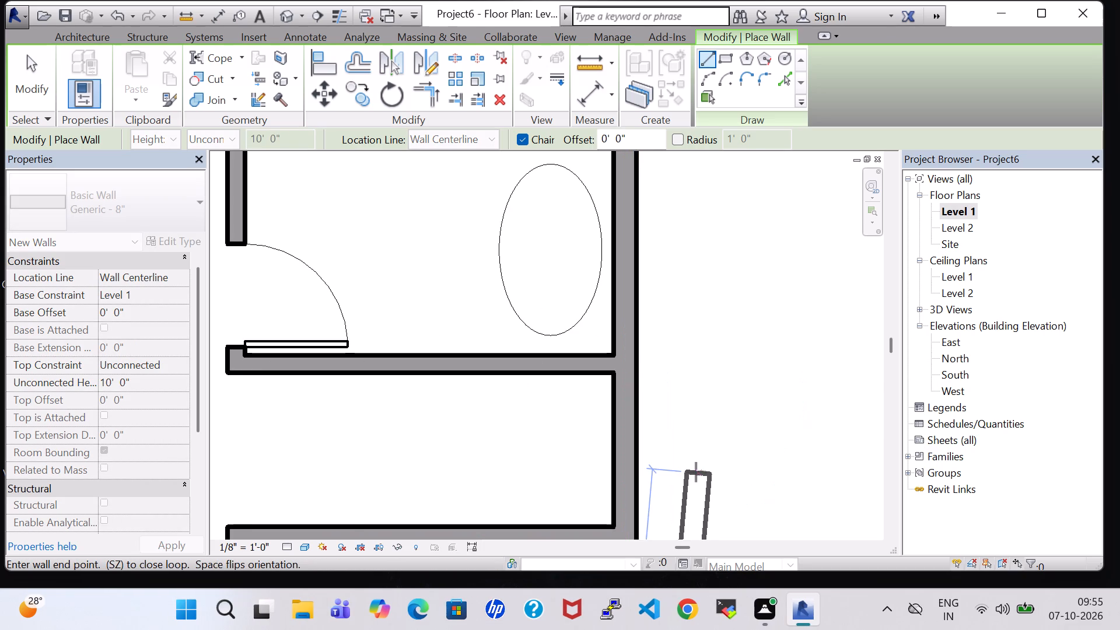
pyautogui.scroll(-3, 696, 472)
pyautogui.press('Escape')
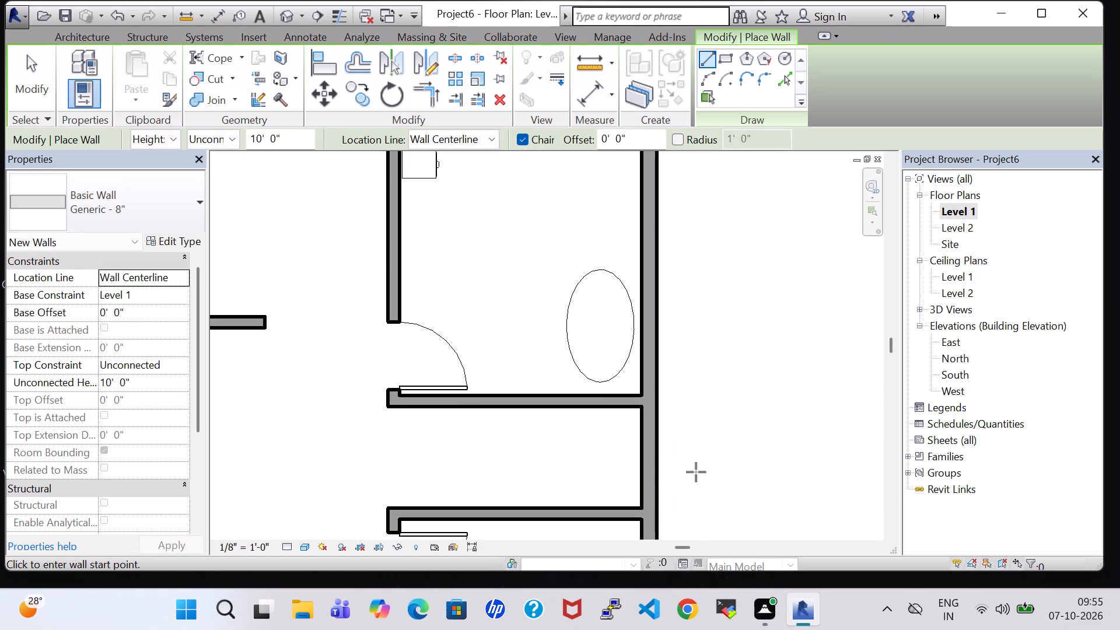
pyautogui.scroll(-4, 696, 472)
pyautogui.press('Escape')
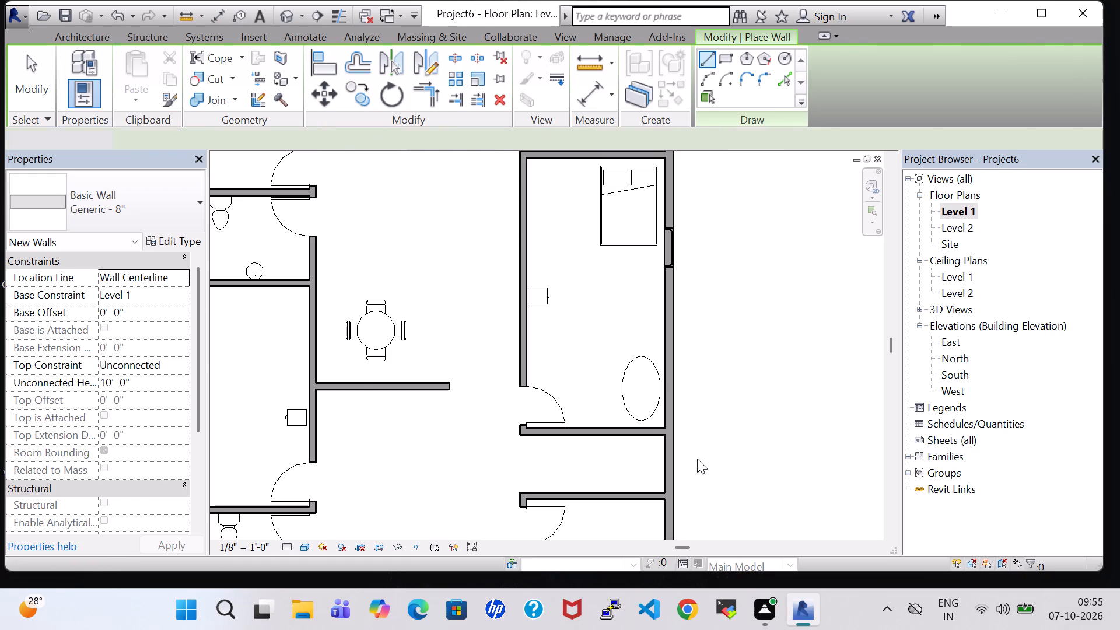
# Review the whole Level 1 plan and examine the furniture in the northwest bedroom and the adjacent study room.
pyautogui.scroll(-5, 697, 459)
pyautogui.moveTo(721, 448); pyautogui.dragTo(746, 417, button='middle')
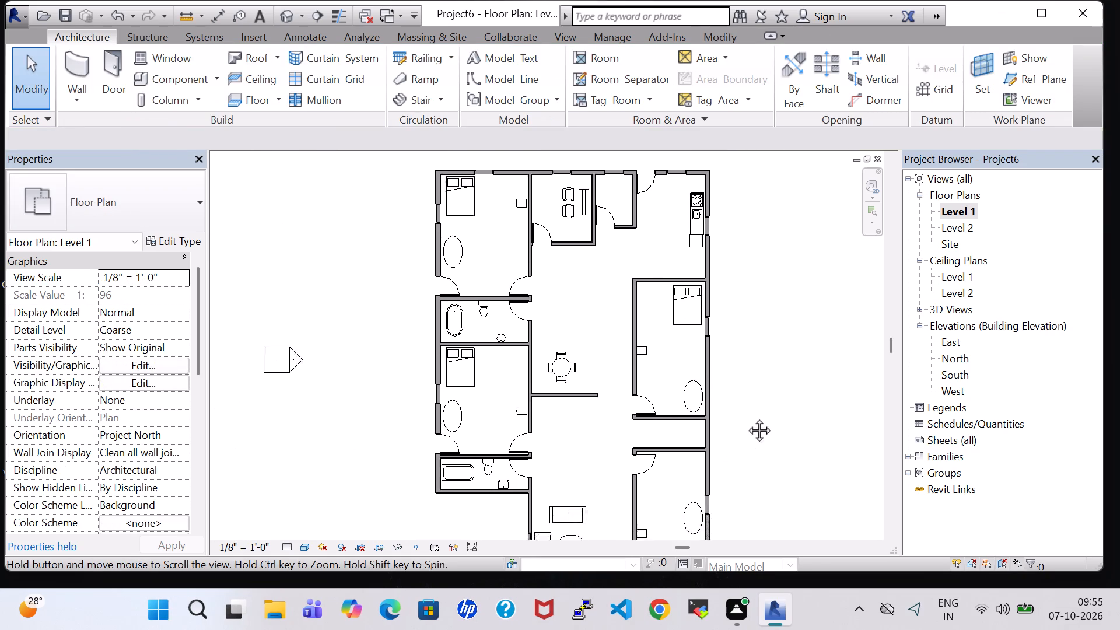
pyautogui.moveTo(746, 417); pyautogui.dragTo(762, 321, button='middle')
pyautogui.scroll(-3, 762, 319)
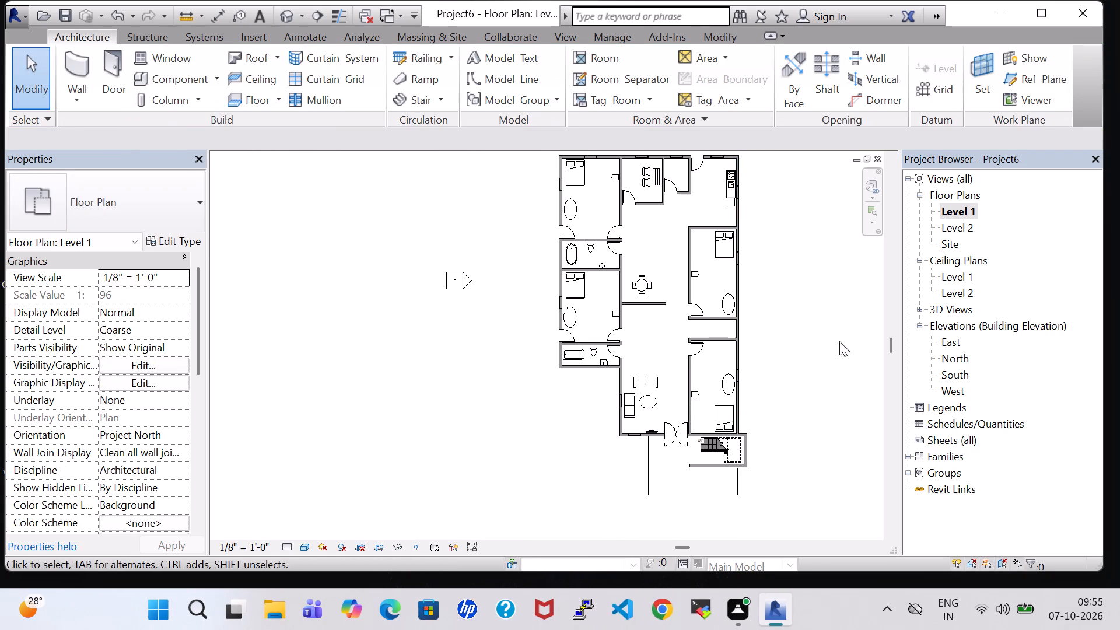
pyautogui.moveTo(821, 340); pyautogui.dragTo(744, 377, button='middle')
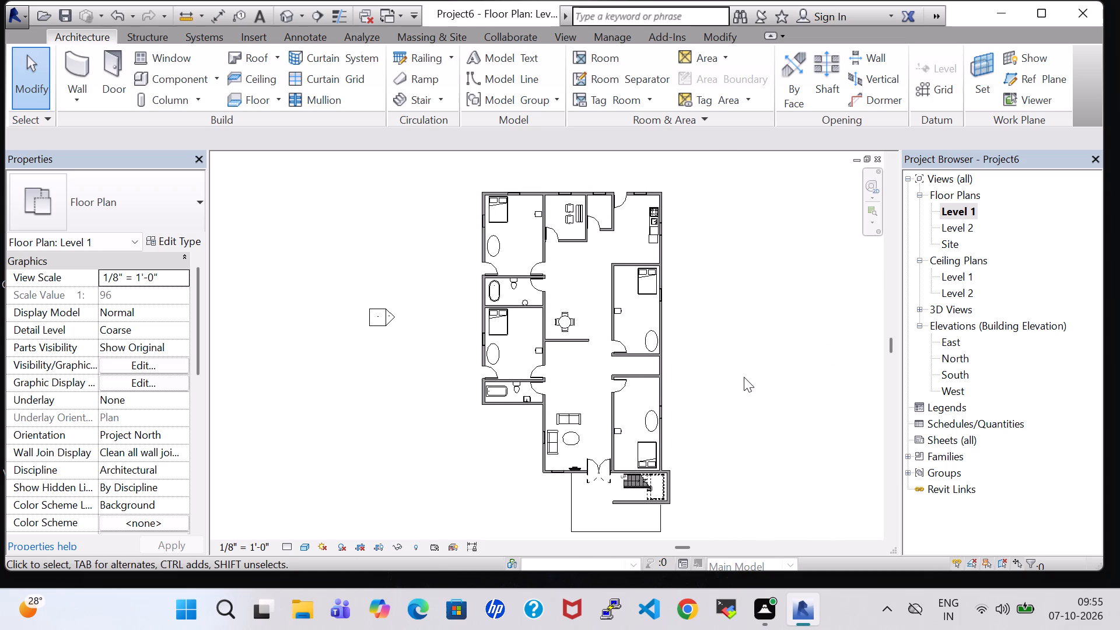
pyautogui.scroll(2, 538, 215)
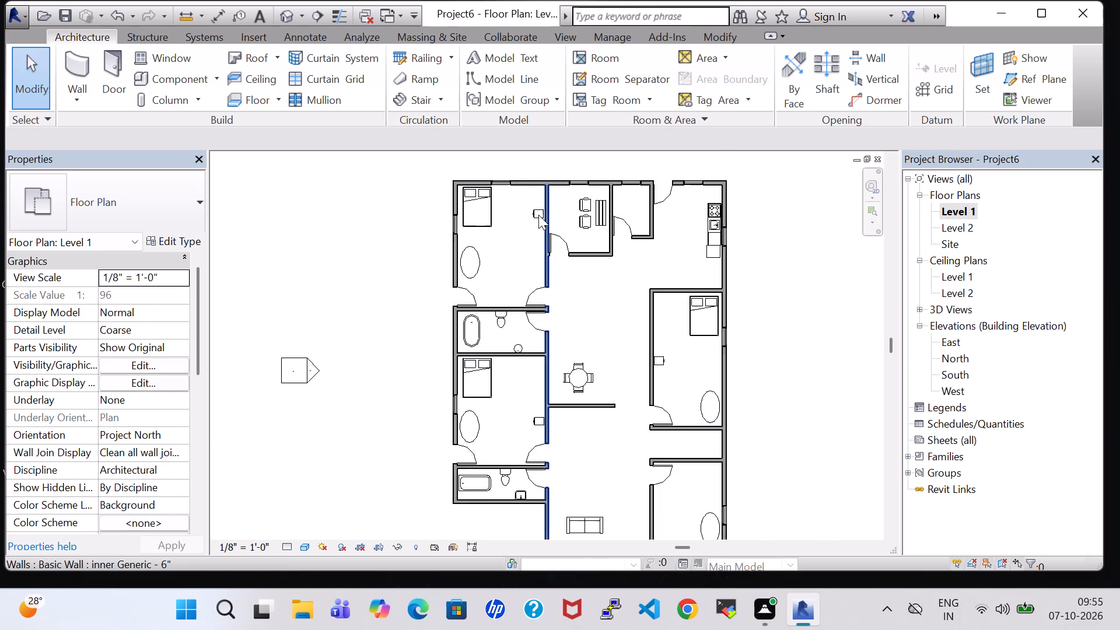
pyautogui.scroll(3, 538, 215)
pyautogui.click(538, 215)
pyautogui.click(605, 359)
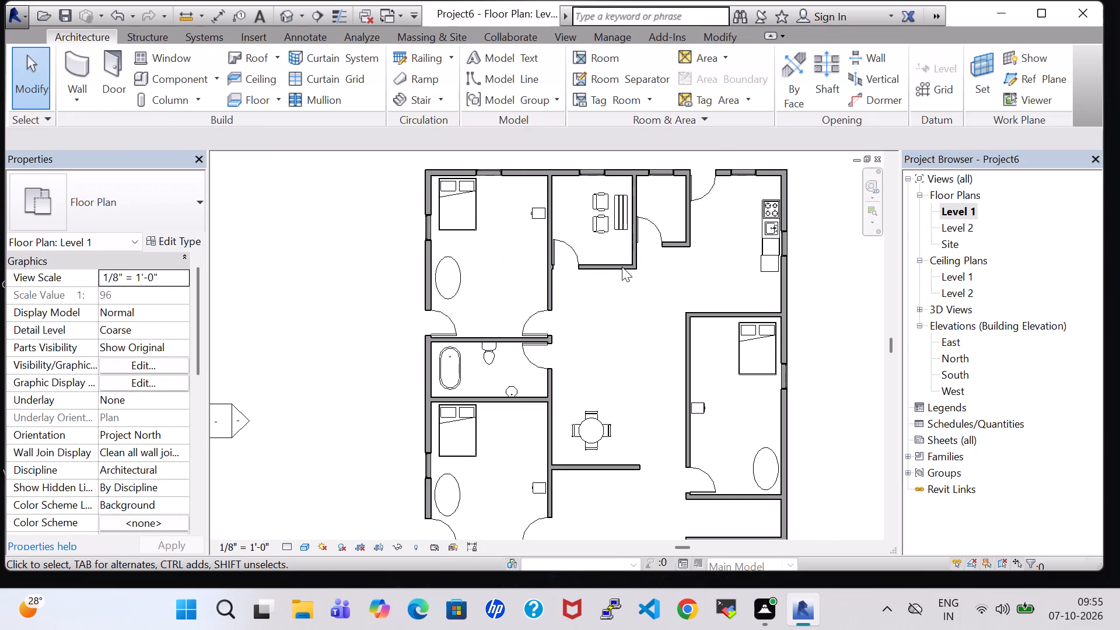
pyautogui.click(605, 225)
pyautogui.click(618, 348)
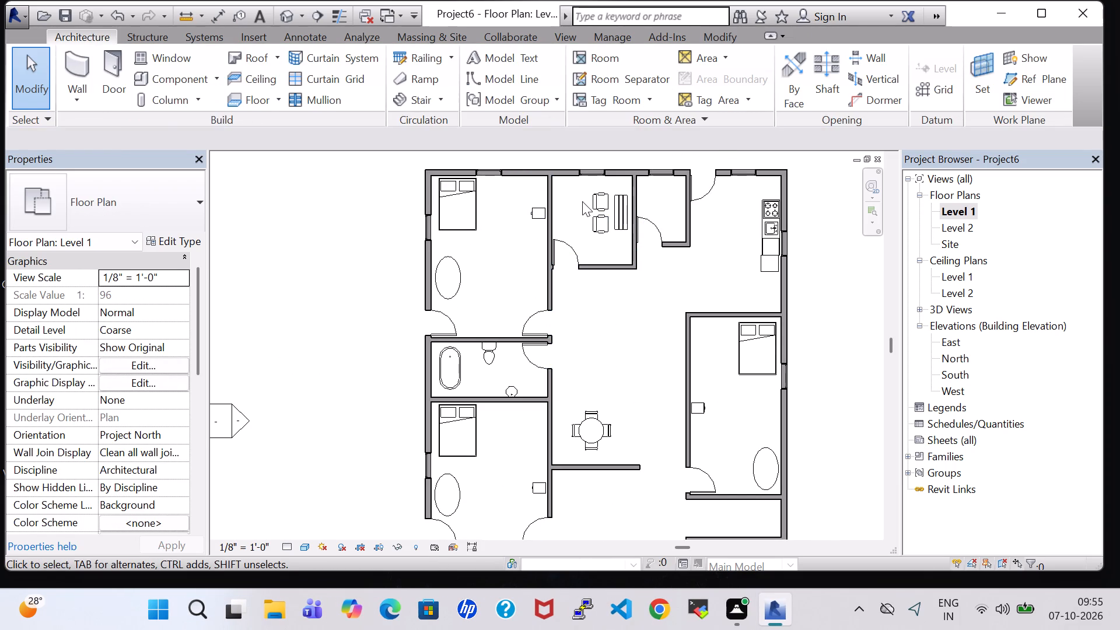
pyautogui.click(614, 202)
pyautogui.click(599, 333)
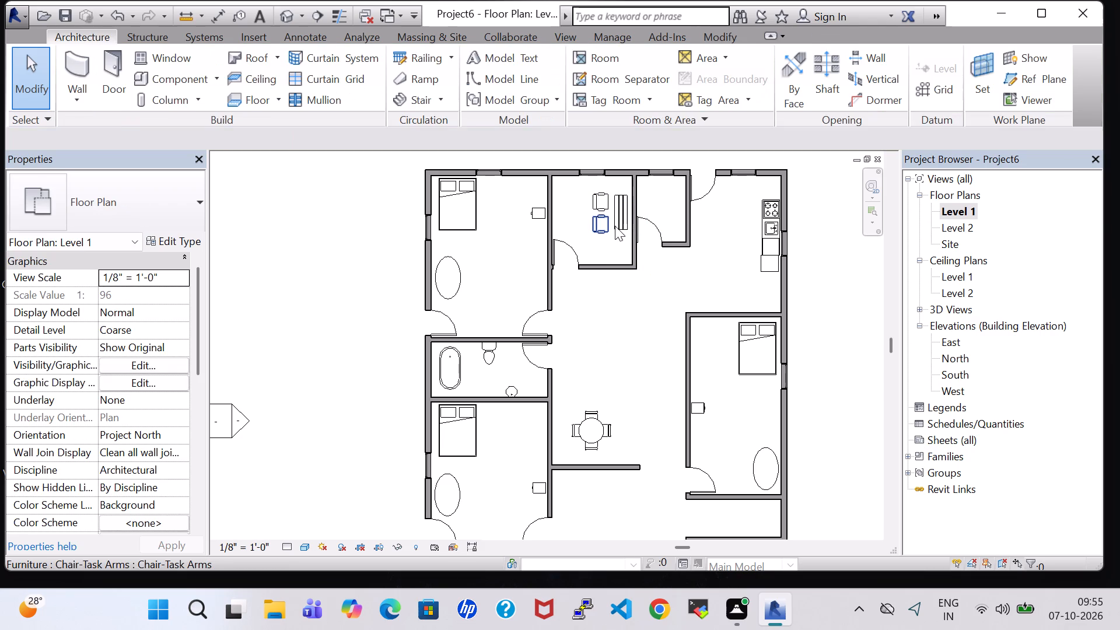
# Examine the furnished Level 1 house in 3D from several angles, including the study, living room and outside stair.
pyautogui.click(615, 226)
pyautogui.click(643, 350)
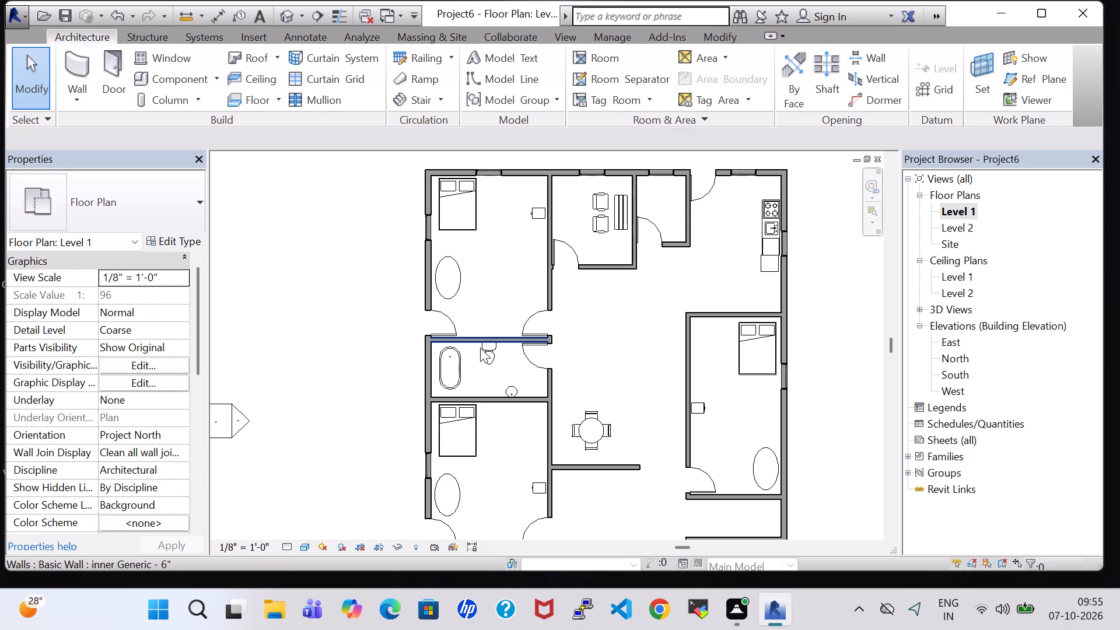
pyautogui.click(283, 15)
pyautogui.scroll(1, 544, 479)
pyautogui.moveTo(544, 479); pyautogui.dragTo(568, 418, button='middle')
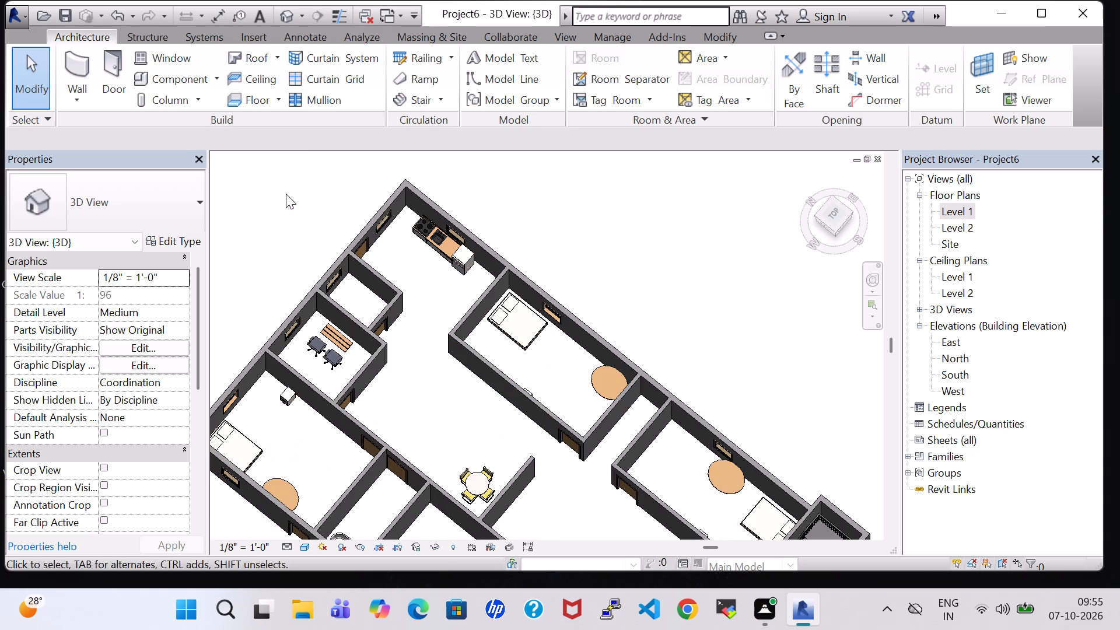
pyautogui.moveTo(285, 197); pyautogui.dragTo(351, 187, button='middle')
pyautogui.scroll(1, 285, 197)
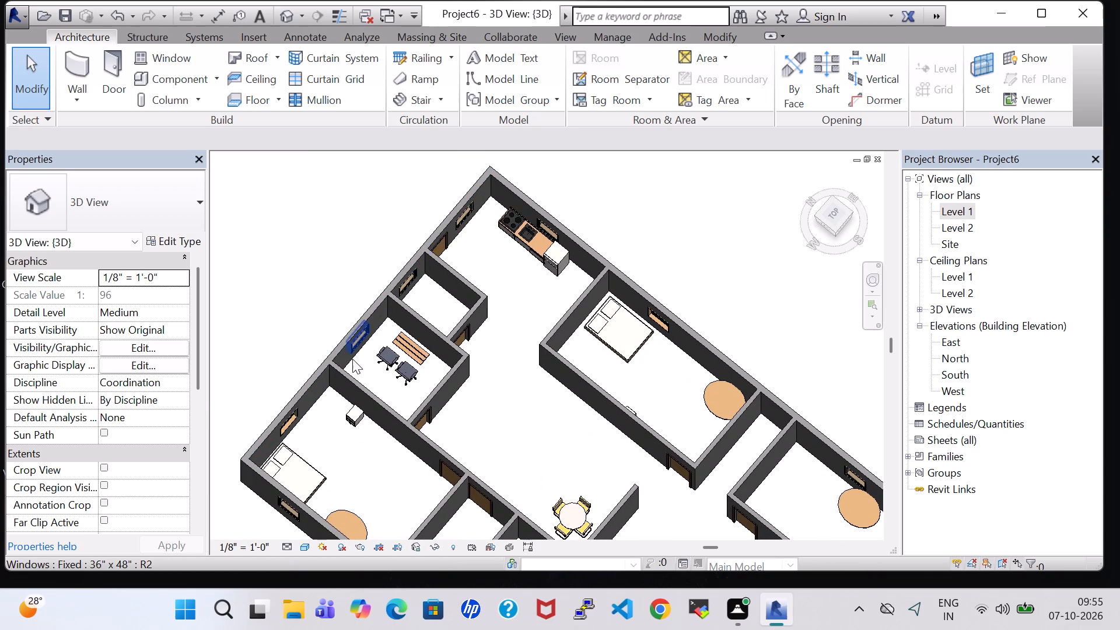
pyautogui.moveTo(303, 291); pyautogui.dragTo(355, 242, button='middle')
pyautogui.scroll(-4, 355, 242)
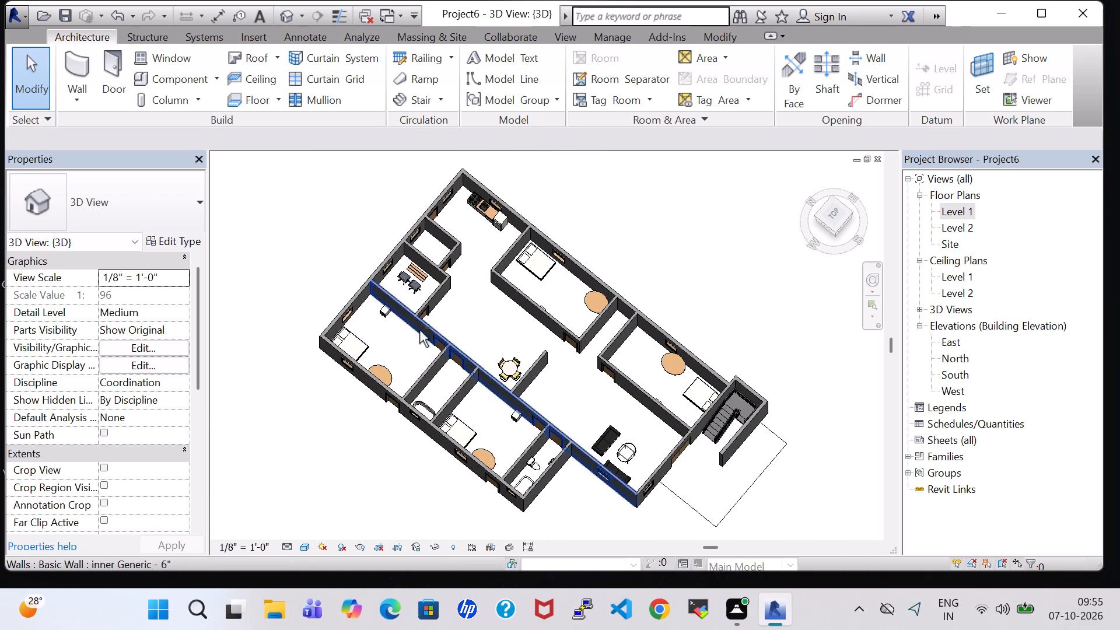
pyautogui.keyDown('shift'); pyautogui.moveTo(501, 330); pyautogui.dragTo(485, 288, button='middle'); pyautogui.keyUp('shift')
pyautogui.keyDown('shift'); pyautogui.scroll(1, 484, 288); pyautogui.keyUp('shift')
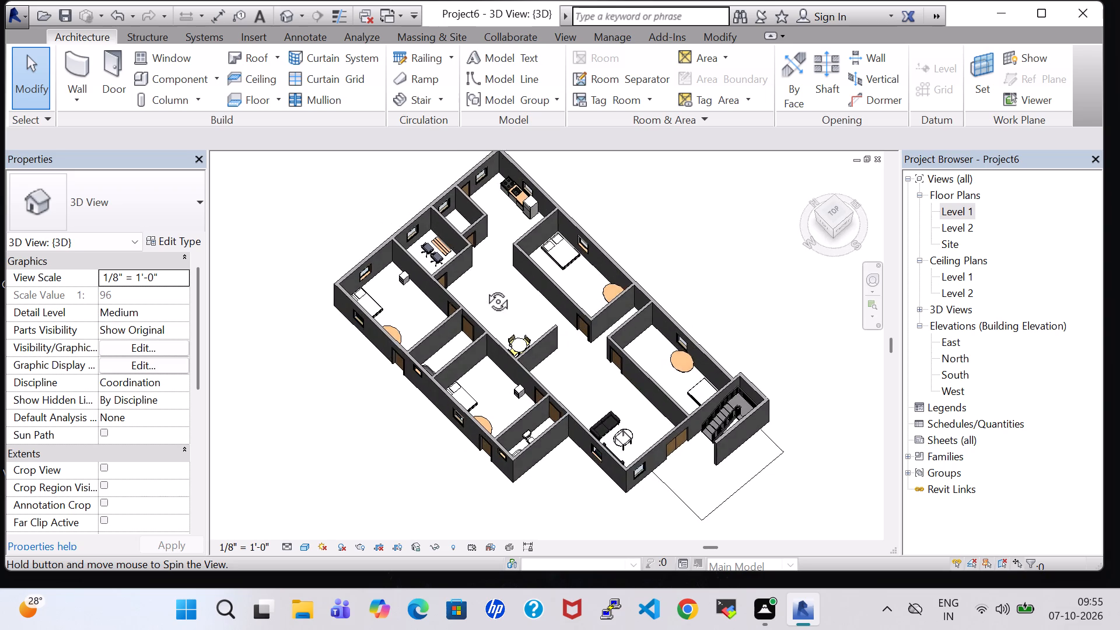
pyautogui.keyDown('shift'); pyautogui.moveTo(485, 288); pyautogui.dragTo(508, 313, button='middle'); pyautogui.keyUp('shift')
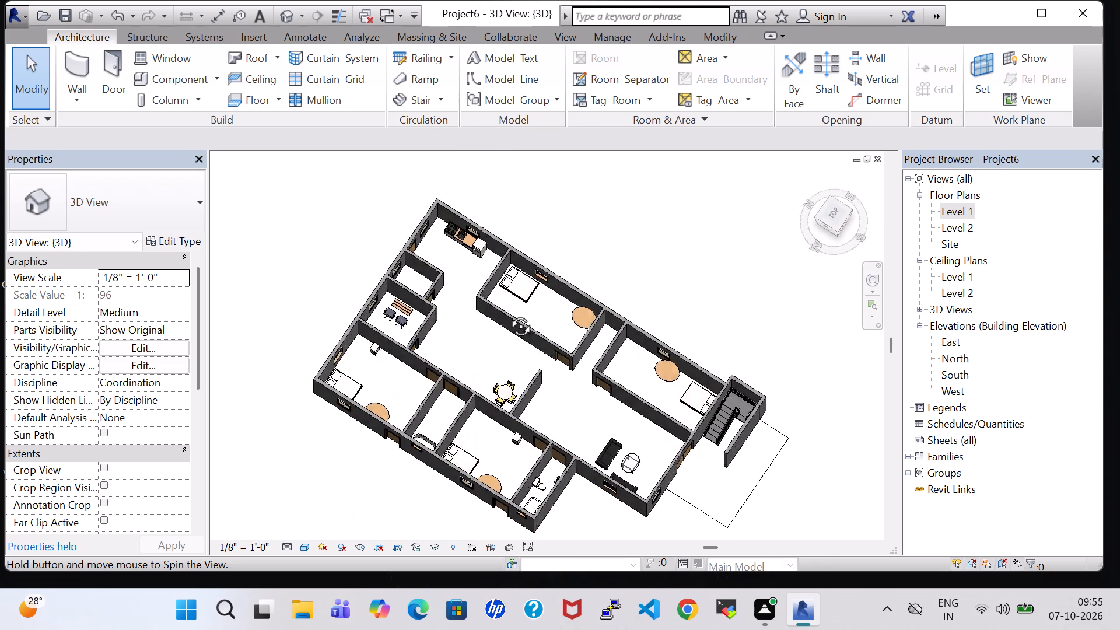
pyautogui.keyDown('shift'); pyautogui.moveTo(508, 313); pyautogui.dragTo(335, 243, button='middle'); pyautogui.keyUp('shift')
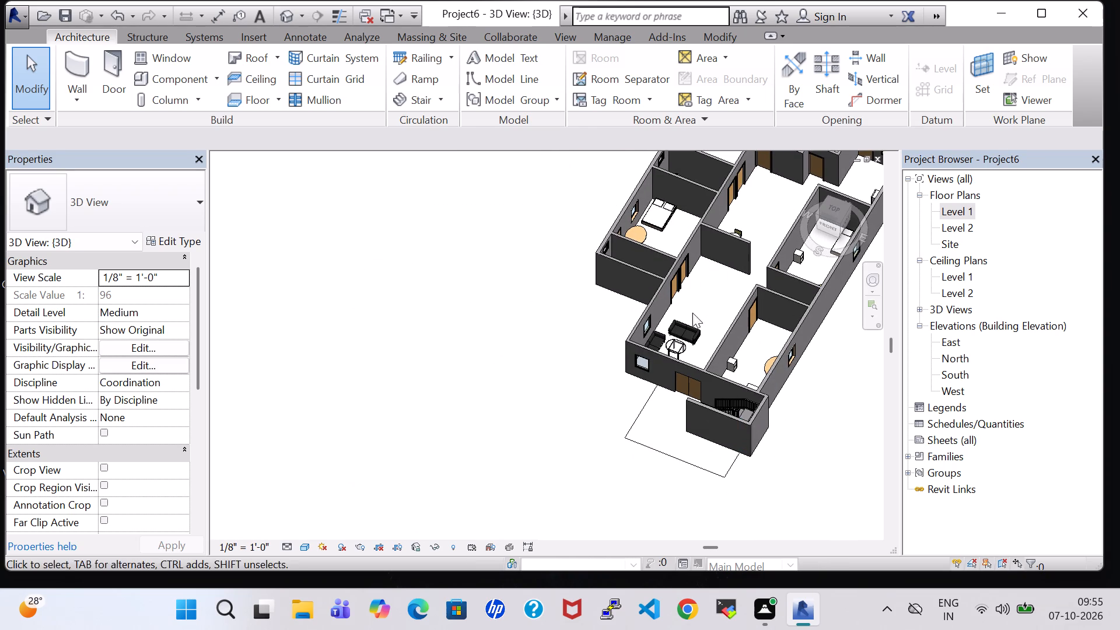
pyautogui.keyDown('shift'); pyautogui.moveTo(836, 387); pyautogui.dragTo(745, 433, button='middle'); pyautogui.keyUp('shift')
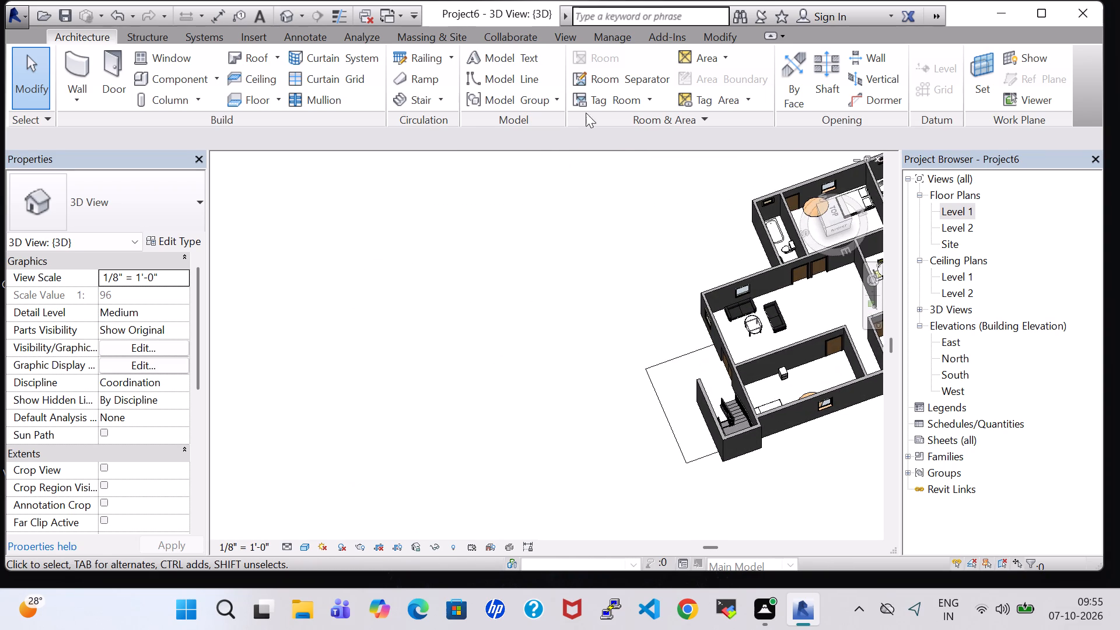
pyautogui.keyDown('shift'); pyautogui.scroll(1, 649, 204); pyautogui.keyUp('shift')
pyautogui.keyDown('shift'); pyautogui.moveTo(649, 204); pyautogui.dragTo(576, 226, button='middle'); pyautogui.keyUp('shift')
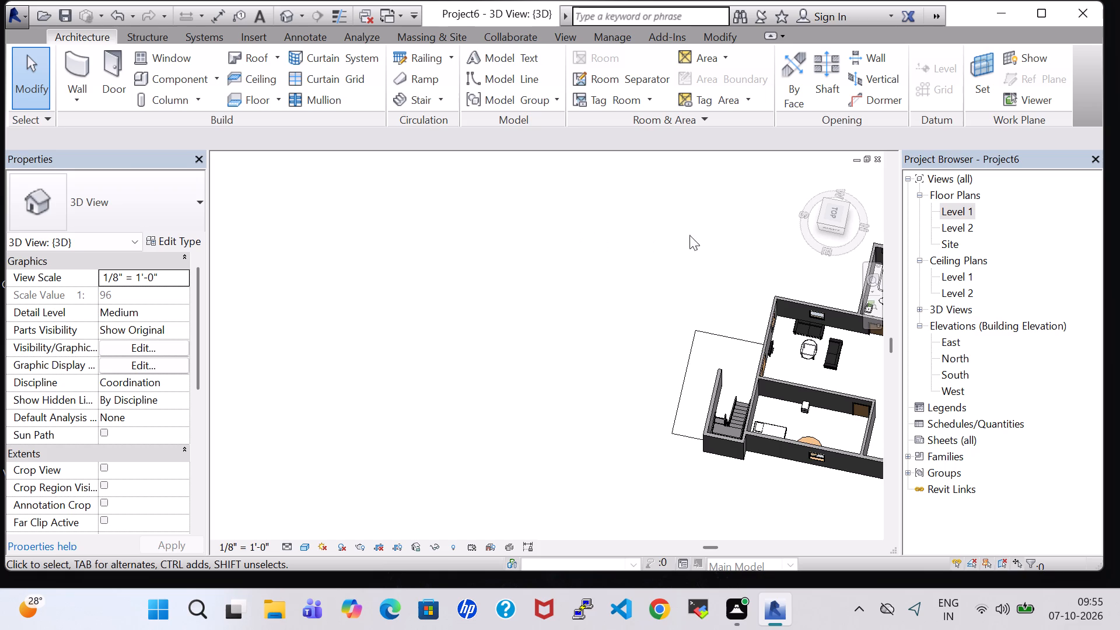
# Examine the fixtures in the two west-side bathrooms and the bedroom between them up close in 3D.
pyautogui.moveTo(691, 235); pyautogui.dragTo(358, 253, button='middle')
pyautogui.scroll(1, 384, 251)
pyautogui.scroll(4, 471, 261)
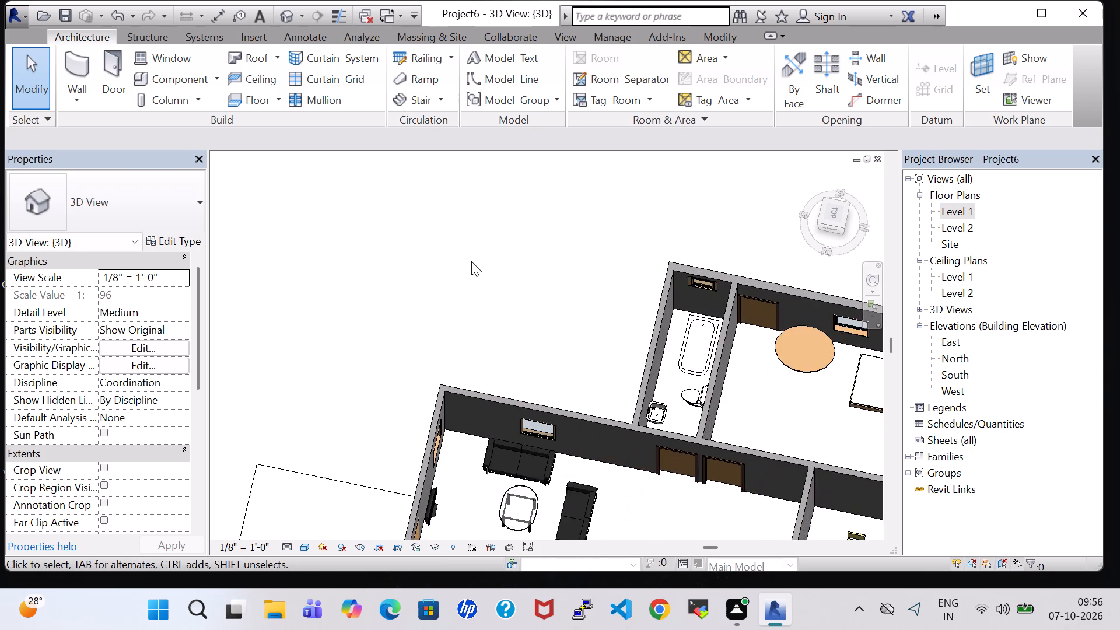
pyautogui.scroll(2, 471, 261)
pyautogui.scroll(1, 585, 303)
pyautogui.moveTo(585, 303); pyautogui.dragTo(226, 246, button='middle')
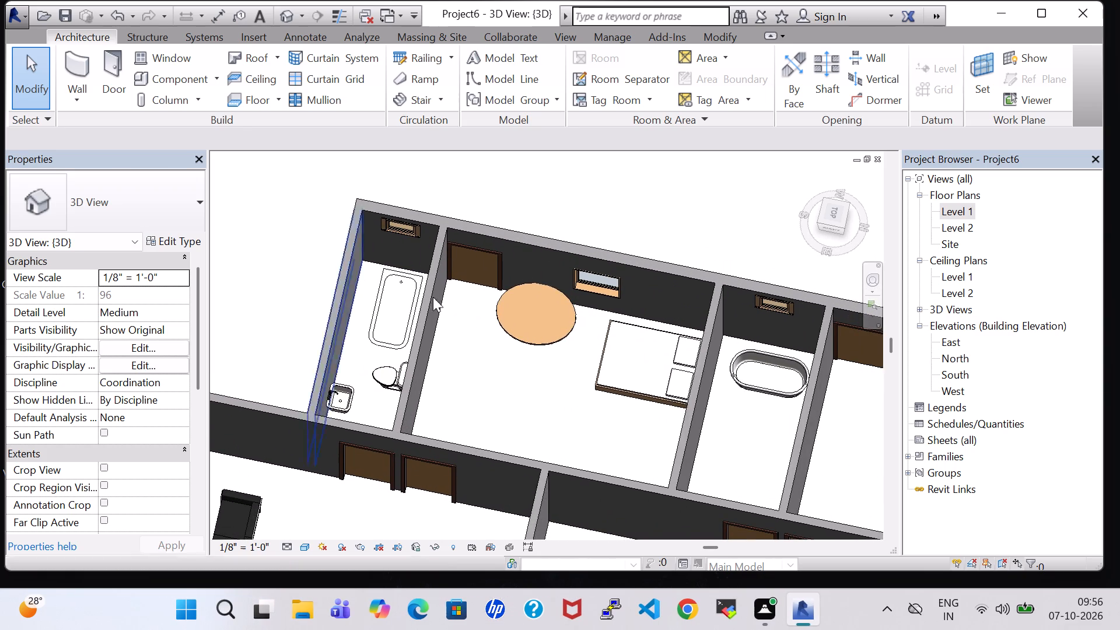
pyautogui.click(758, 467)
pyautogui.scroll(2, 758, 467)
pyautogui.moveTo(758, 467); pyautogui.dragTo(683, 441, button='middle')
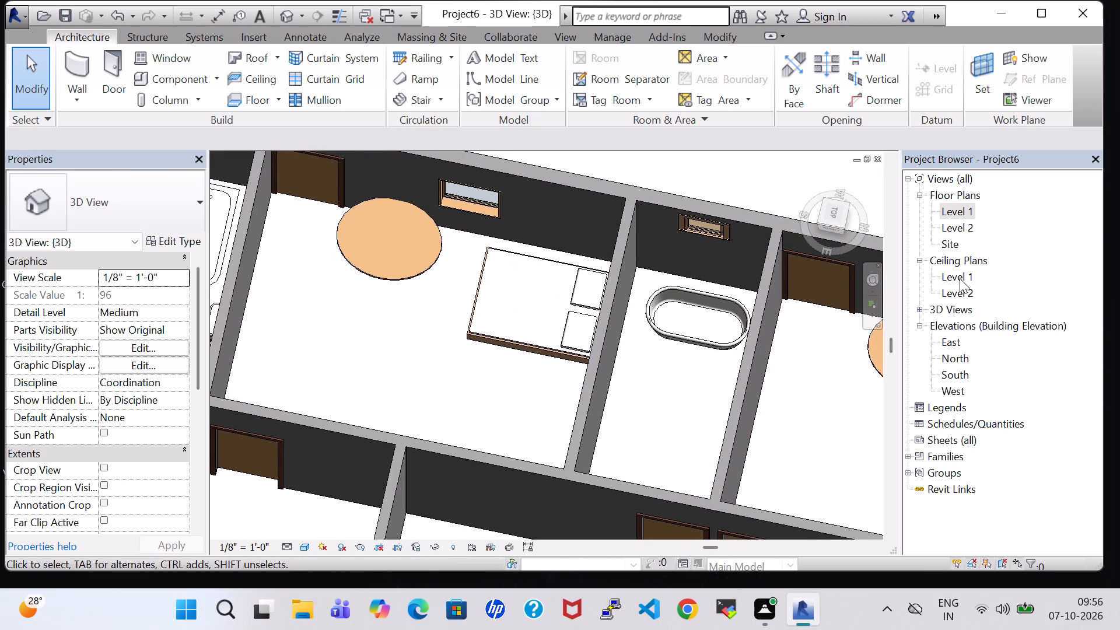
# In the Level 1 floor plan, delete the toilet and round sink from the bathroom between the two west bedrooms.
pyautogui.doubleClick(960, 278)
pyautogui.doubleClick(954, 214)
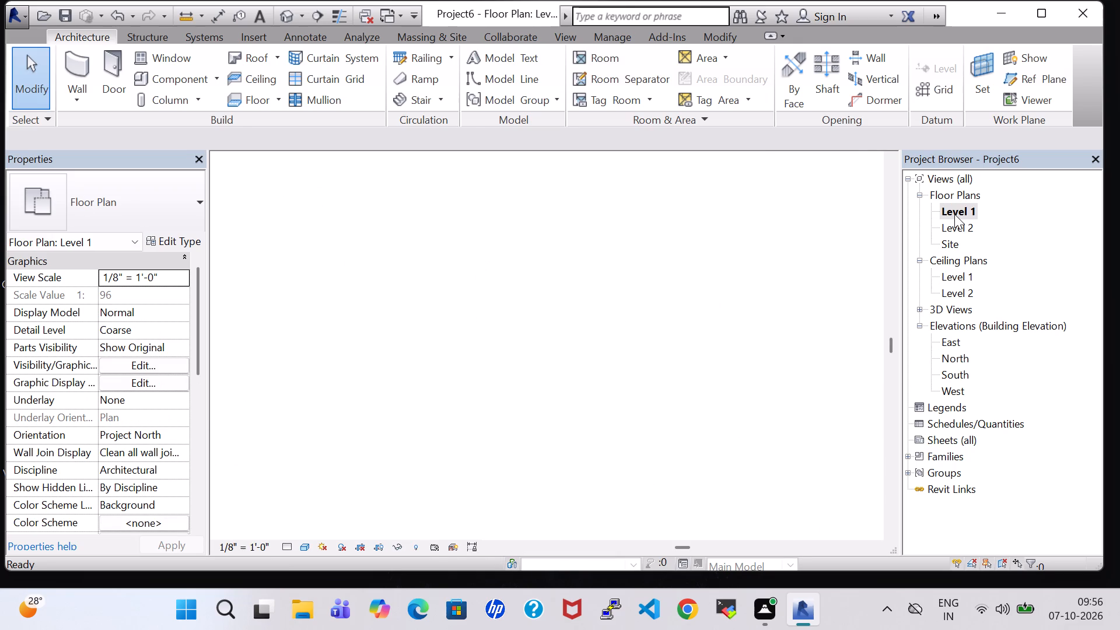
pyautogui.click(495, 353)
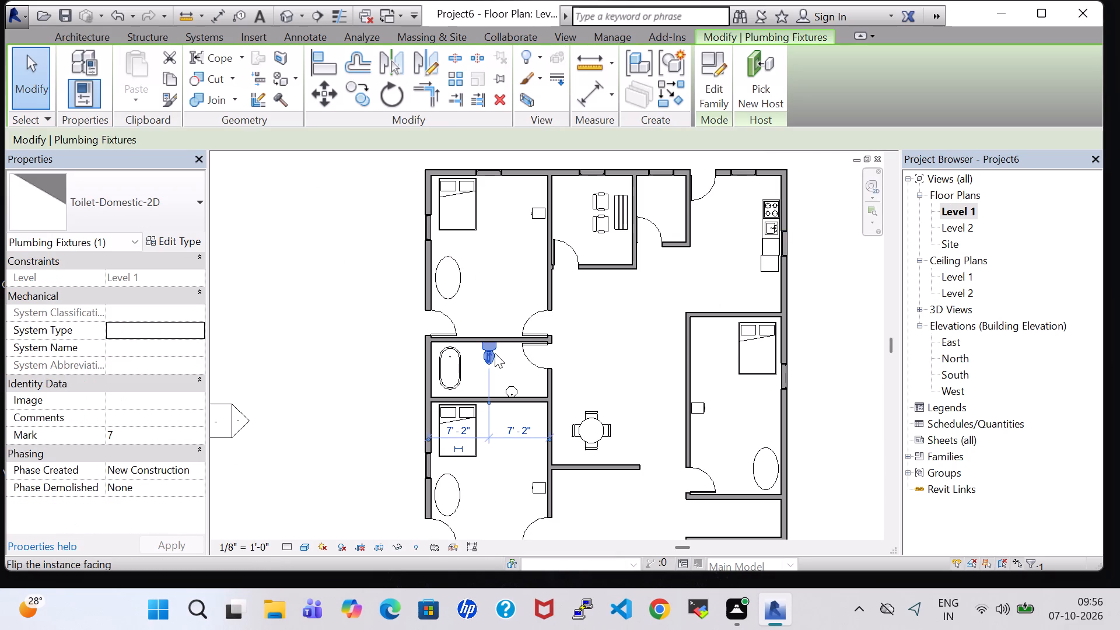
pyautogui.press('Delete')
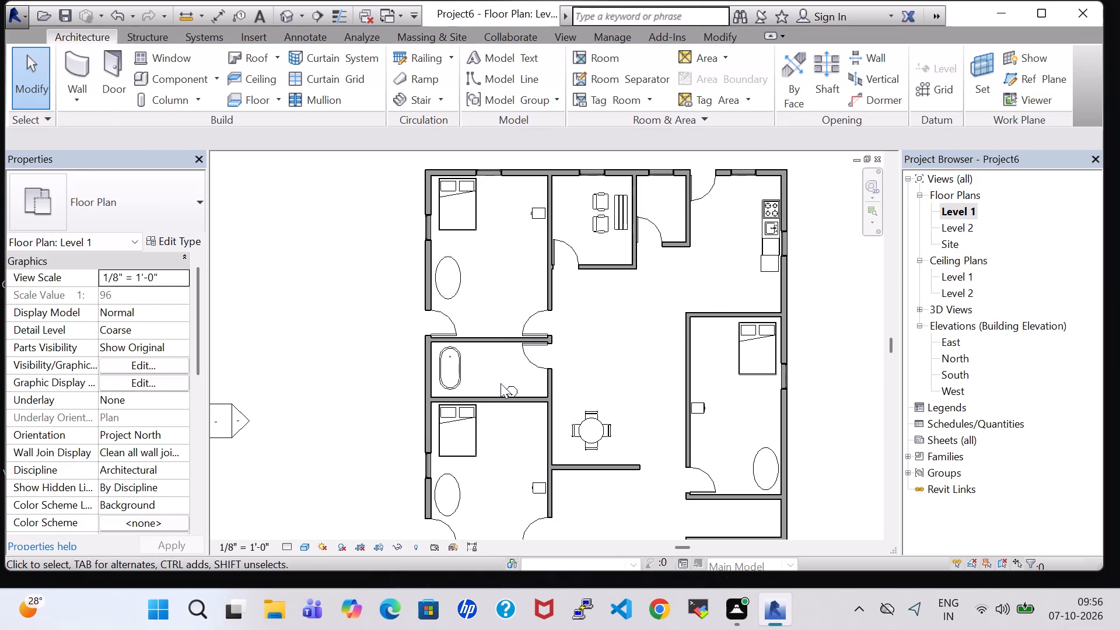
pyautogui.click(506, 388)
pyautogui.press('Delete')
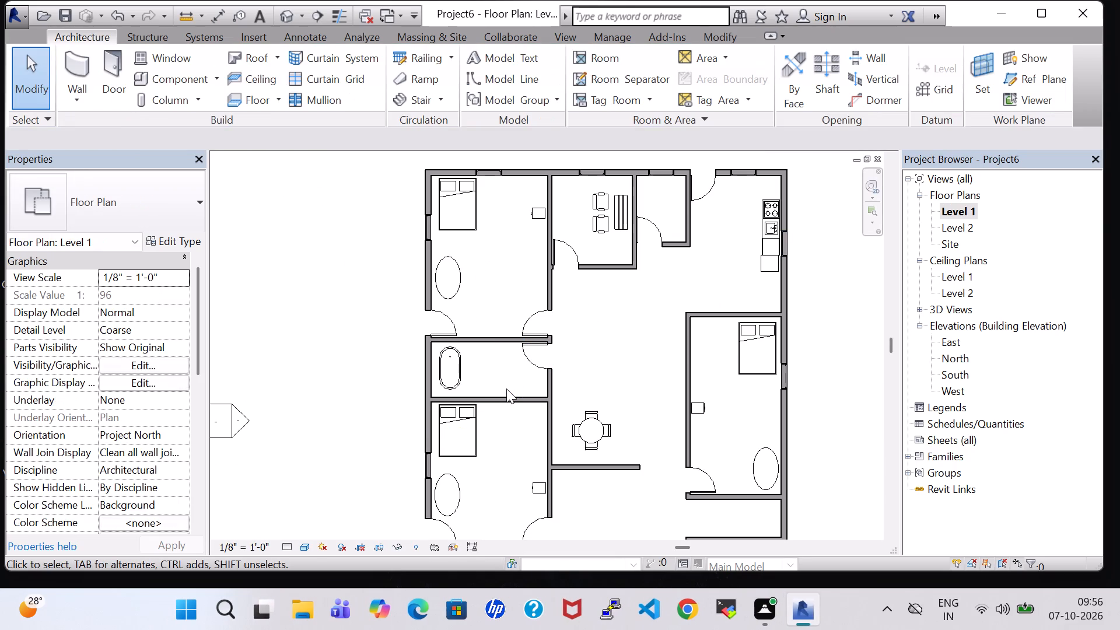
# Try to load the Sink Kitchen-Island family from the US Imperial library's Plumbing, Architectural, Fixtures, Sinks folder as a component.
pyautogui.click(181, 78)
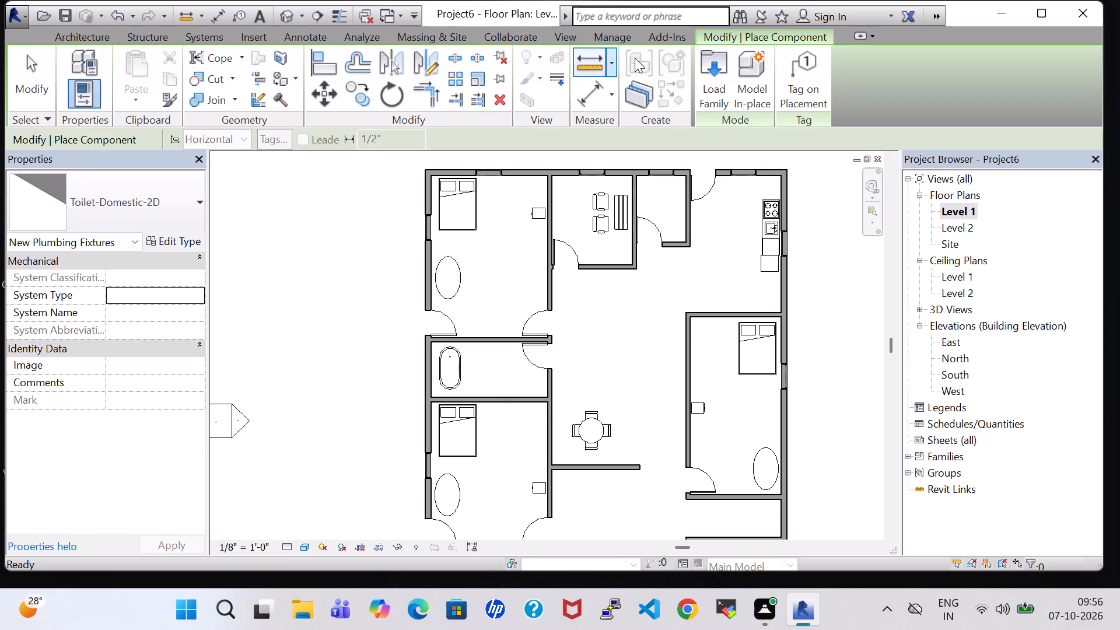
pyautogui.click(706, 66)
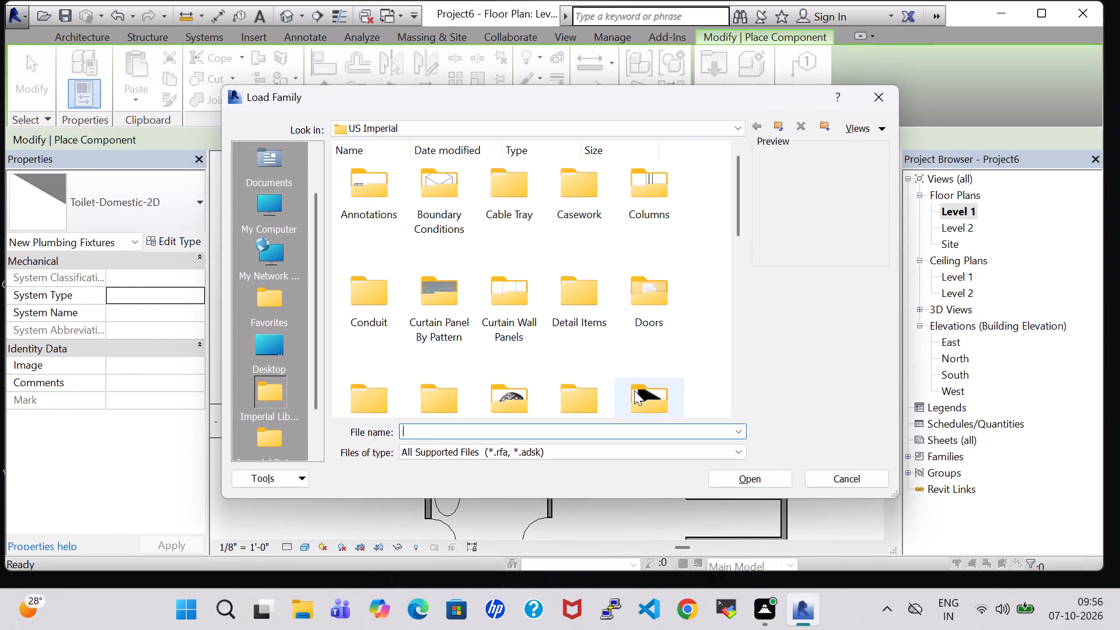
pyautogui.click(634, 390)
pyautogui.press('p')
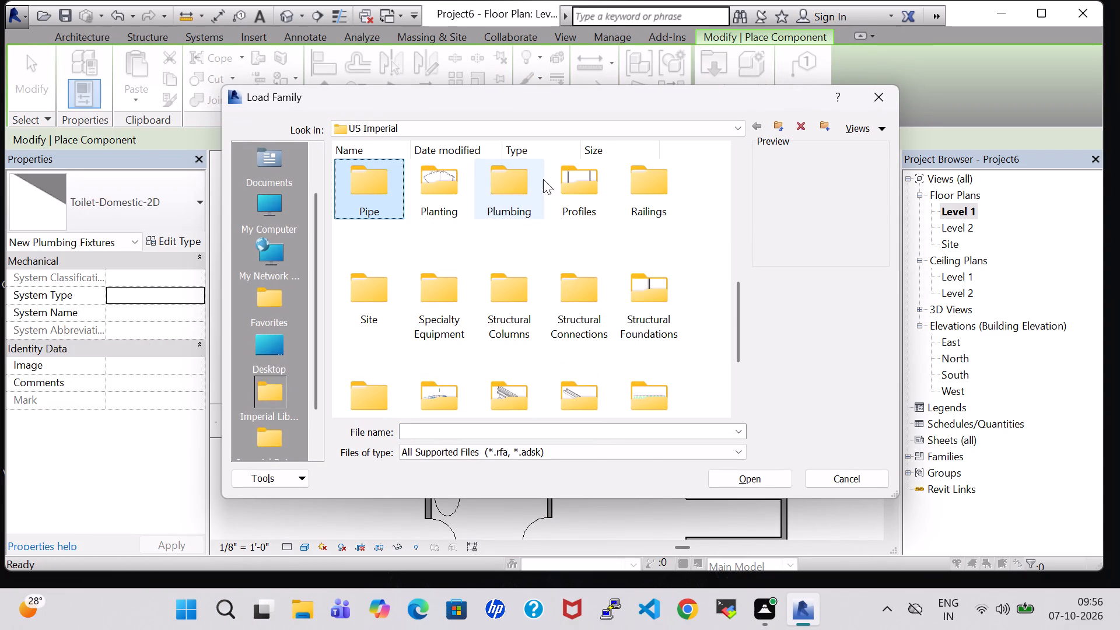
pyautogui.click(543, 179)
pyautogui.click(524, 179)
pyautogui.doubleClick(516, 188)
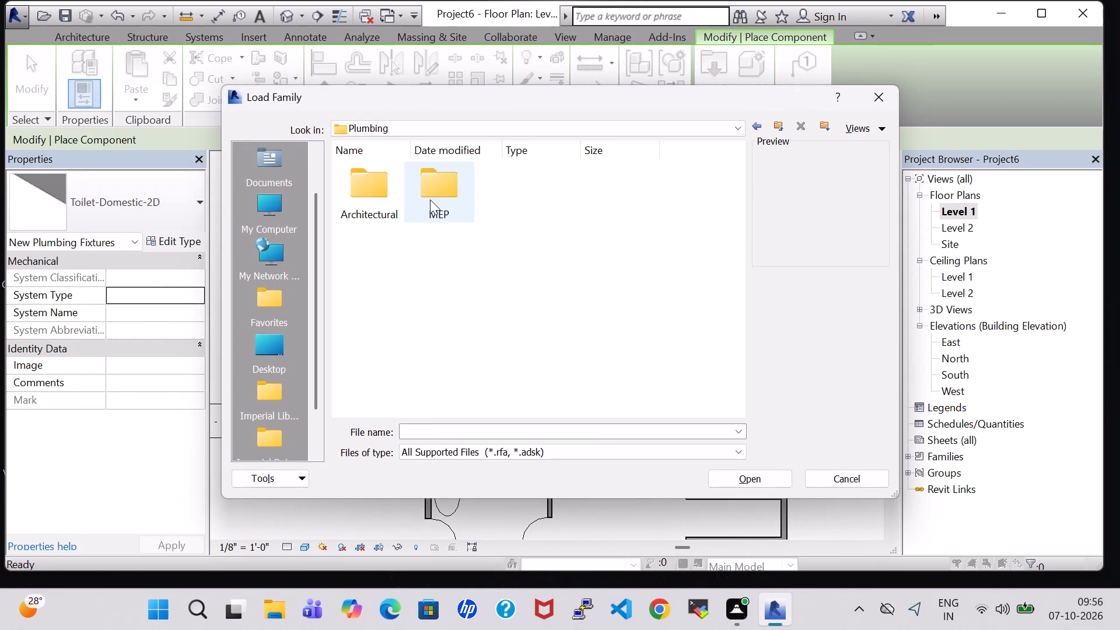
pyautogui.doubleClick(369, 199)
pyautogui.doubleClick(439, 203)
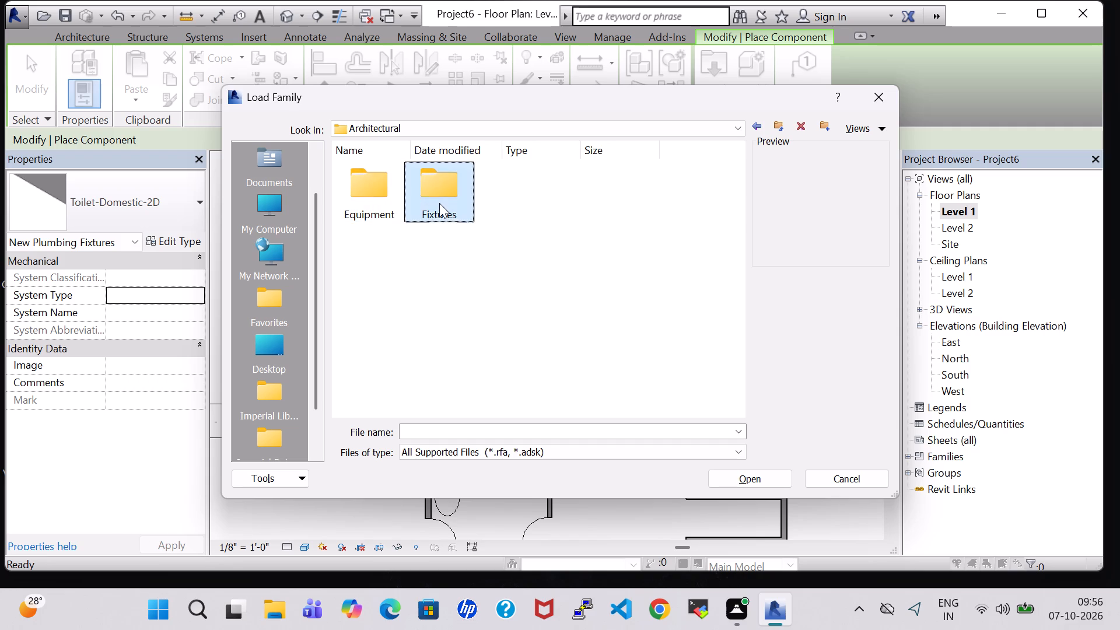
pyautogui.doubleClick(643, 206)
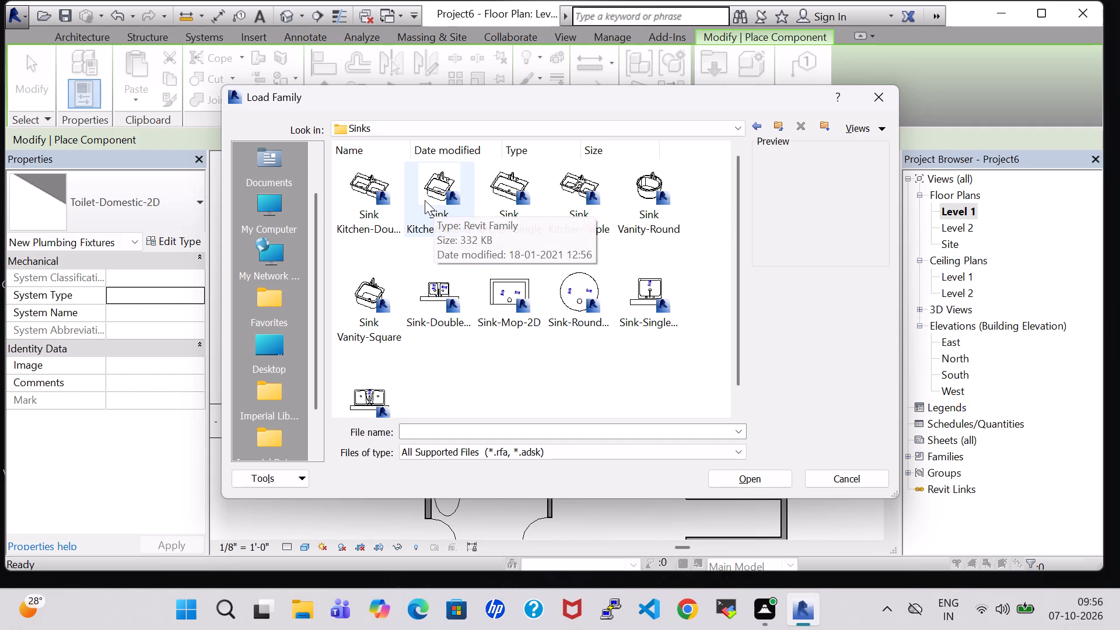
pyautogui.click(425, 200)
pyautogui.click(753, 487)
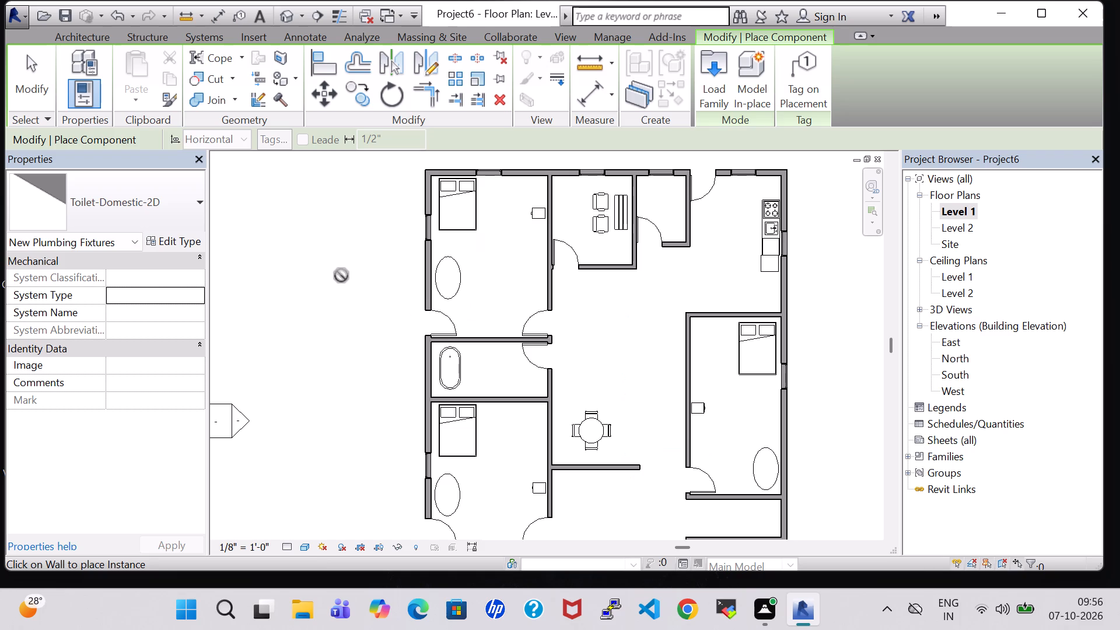
# Load the Sink Vanity-Round family from the US Imperial library's Plumbing, Architectural, Fixtures, Sinks folder after previewing the other sinks.
pyautogui.click(718, 91)
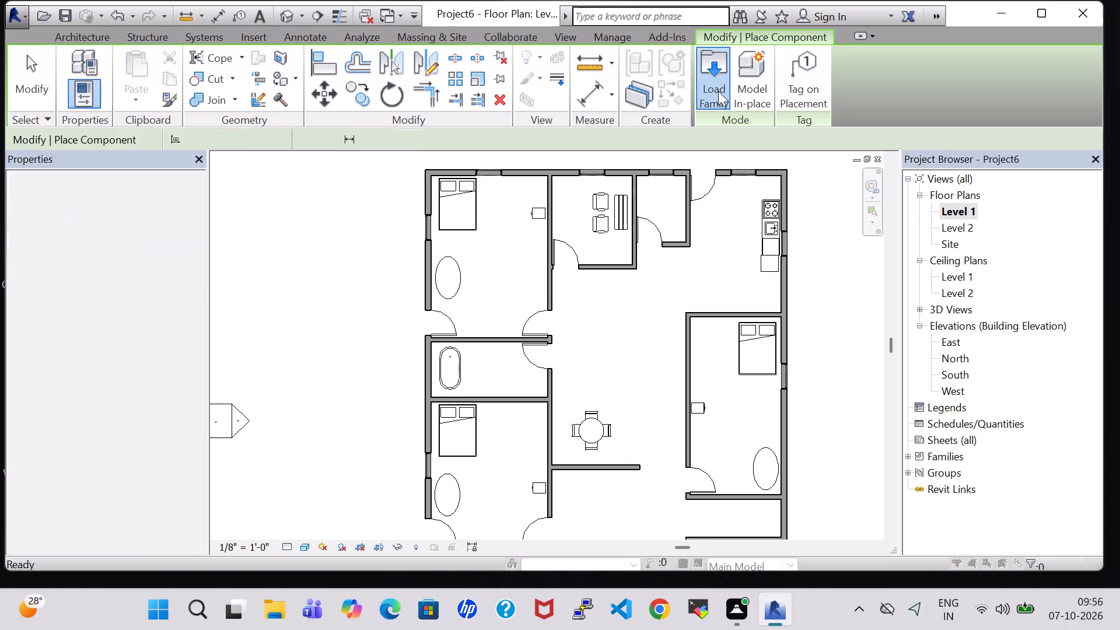
pyautogui.click(657, 274)
pyautogui.write('pl')
pyautogui.doubleClick(526, 211)
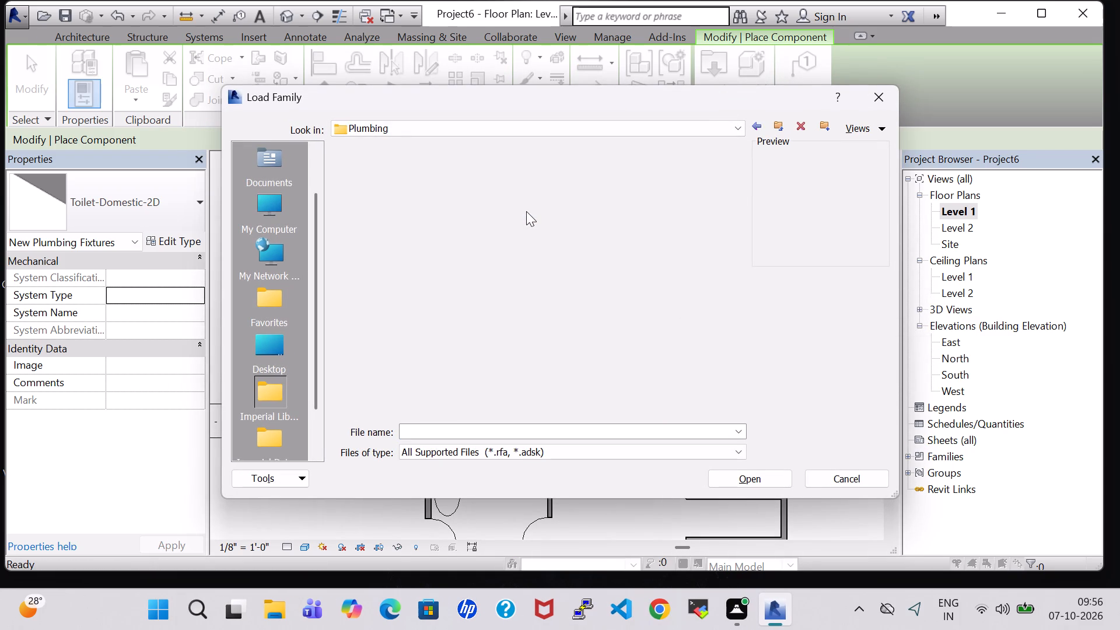
pyautogui.doubleClick(366, 197)
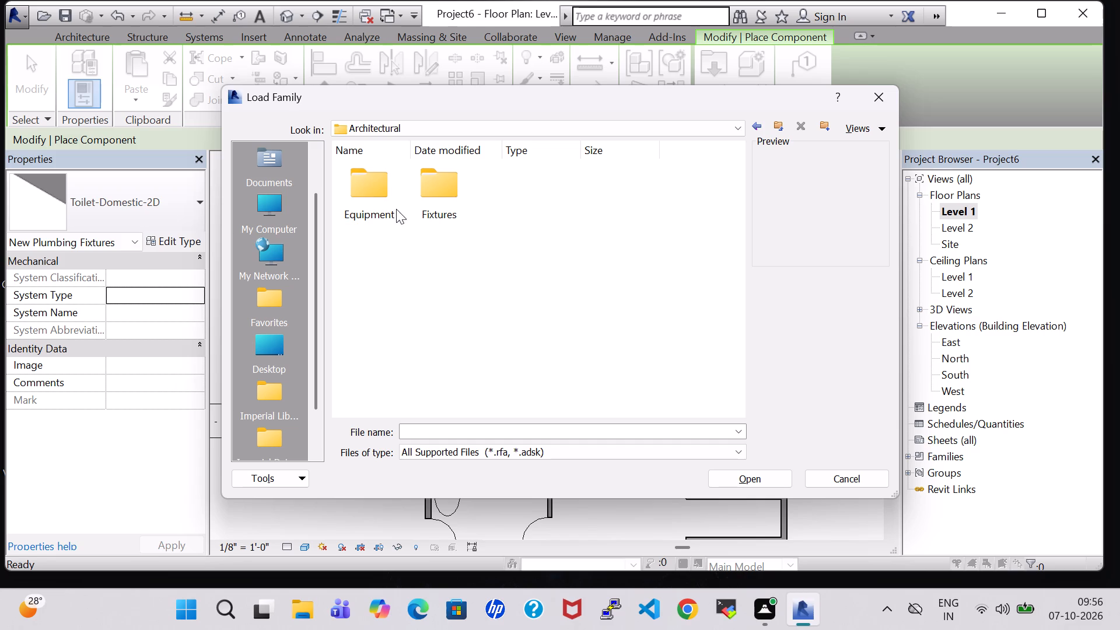
pyautogui.doubleClick(477, 208)
pyautogui.doubleClick(444, 197)
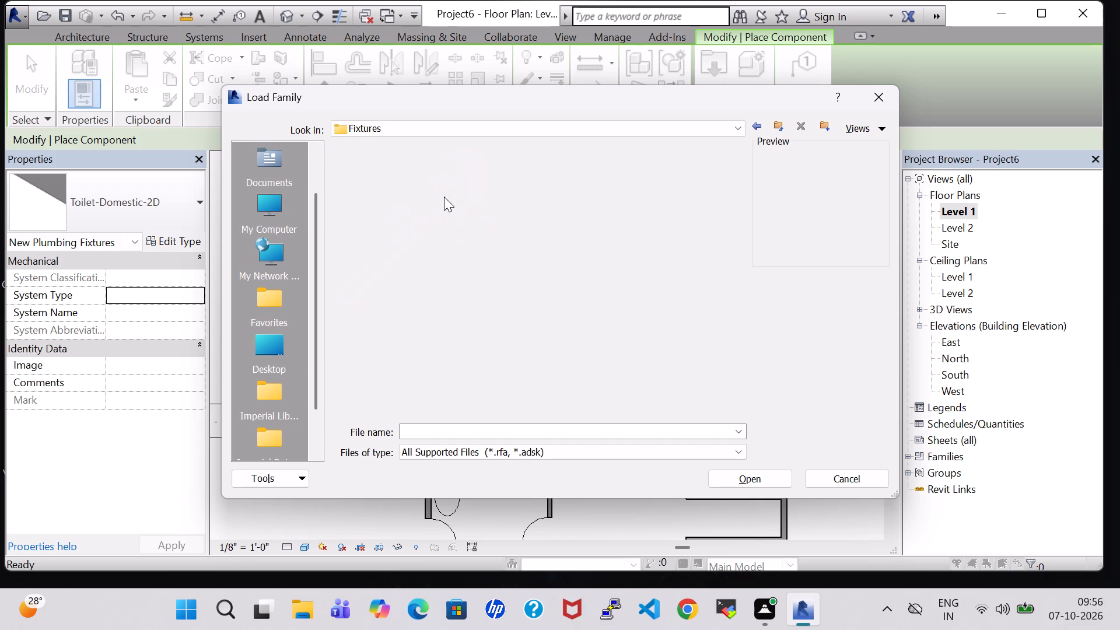
pyautogui.doubleClick(624, 198)
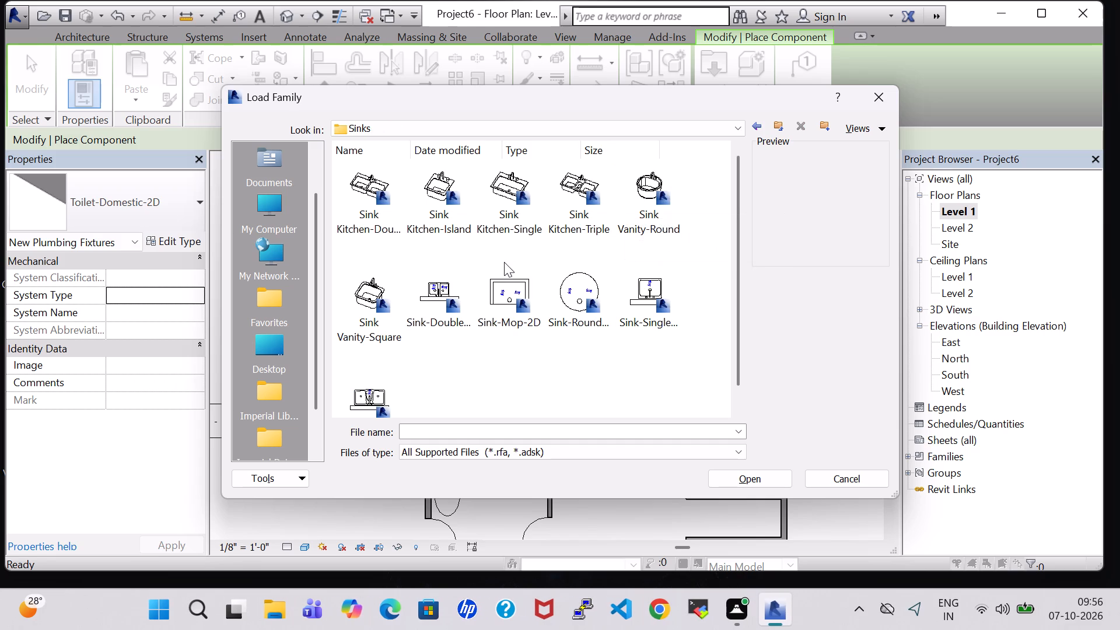
pyautogui.click(654, 213)
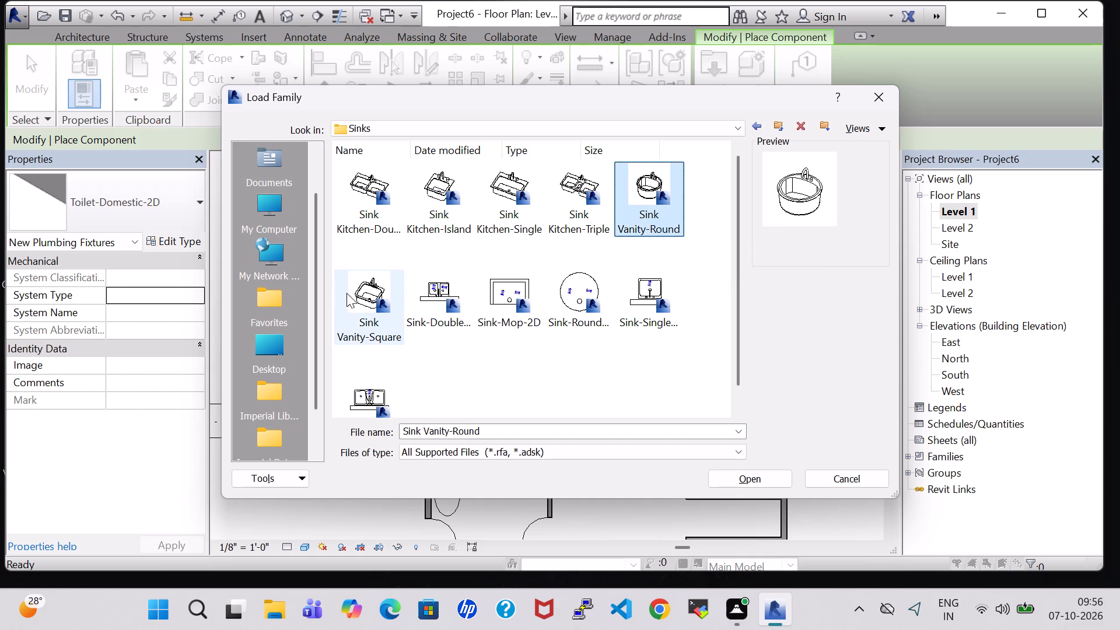
pyautogui.click(358, 295)
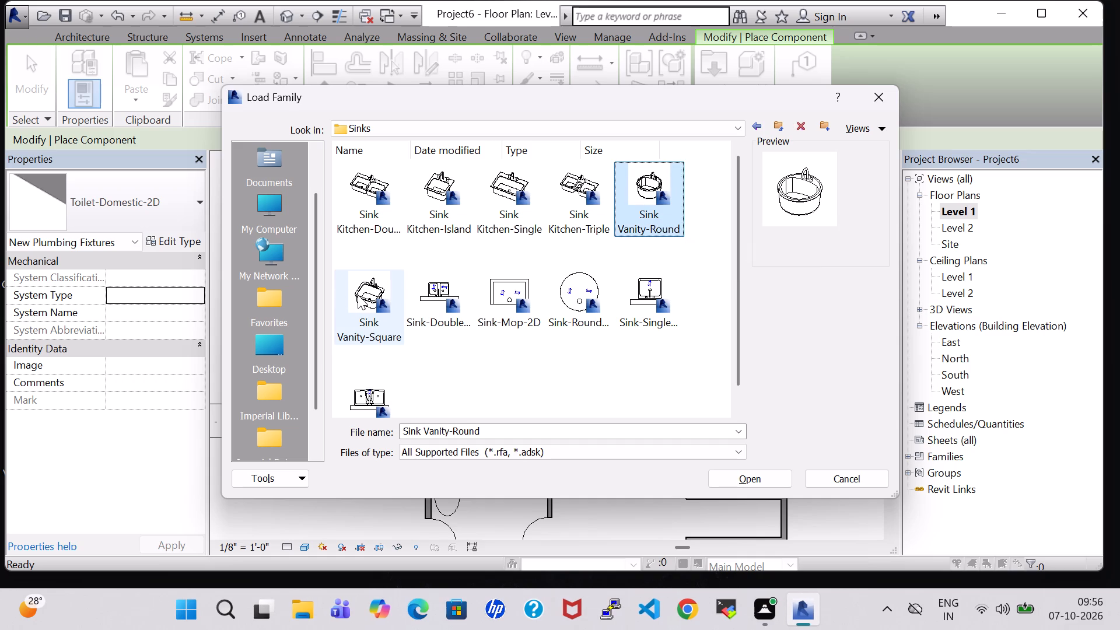
pyautogui.click(426, 274)
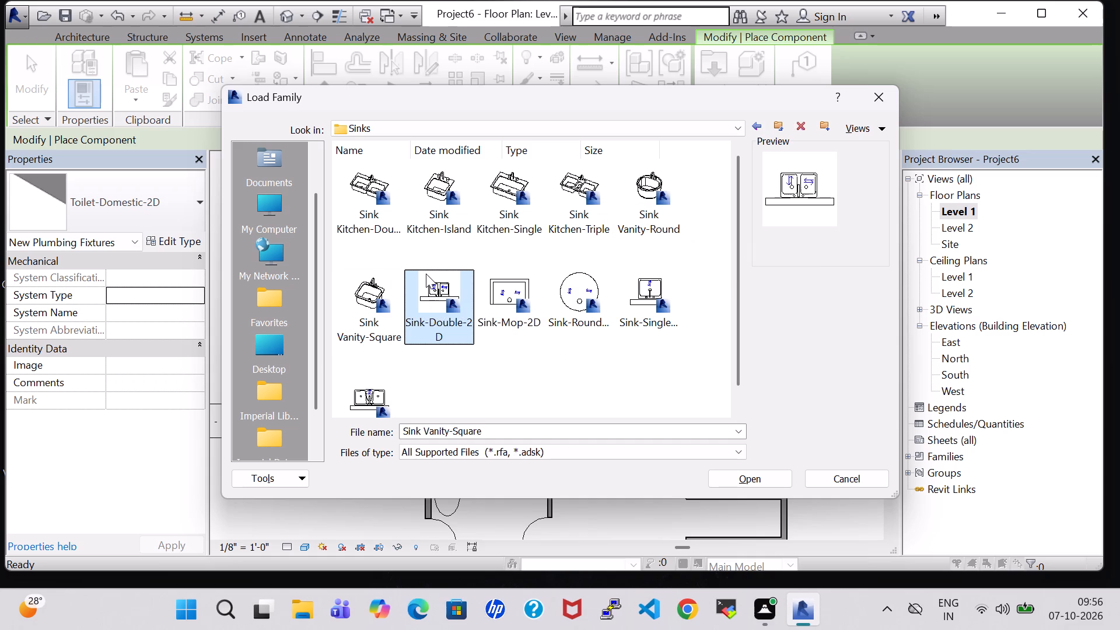
pyautogui.click(512, 282)
pyautogui.click(573, 282)
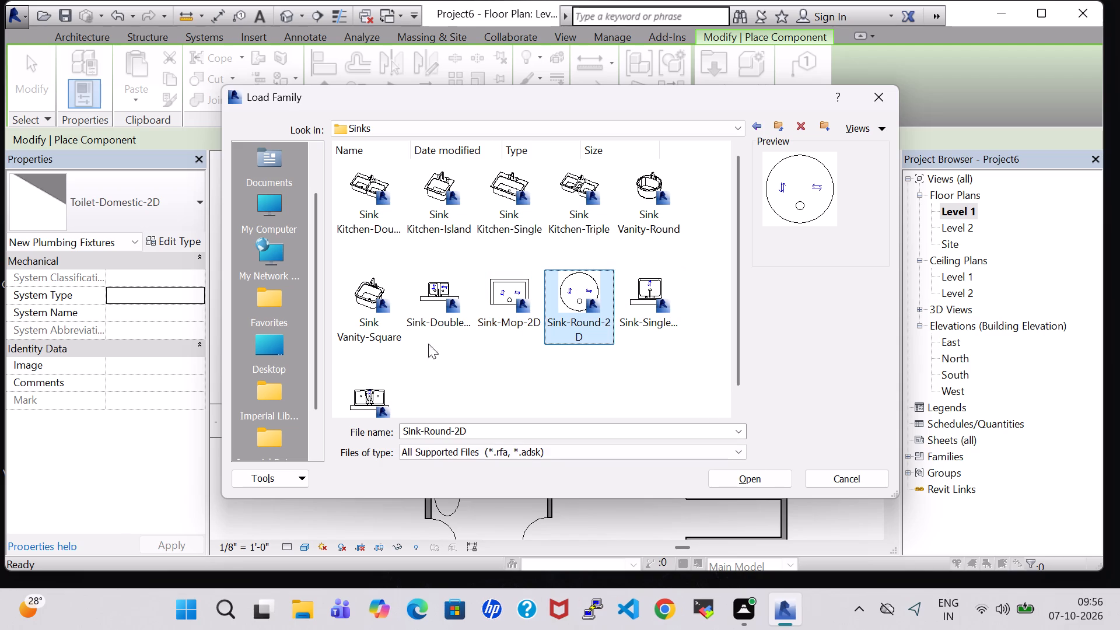
pyautogui.click(645, 190)
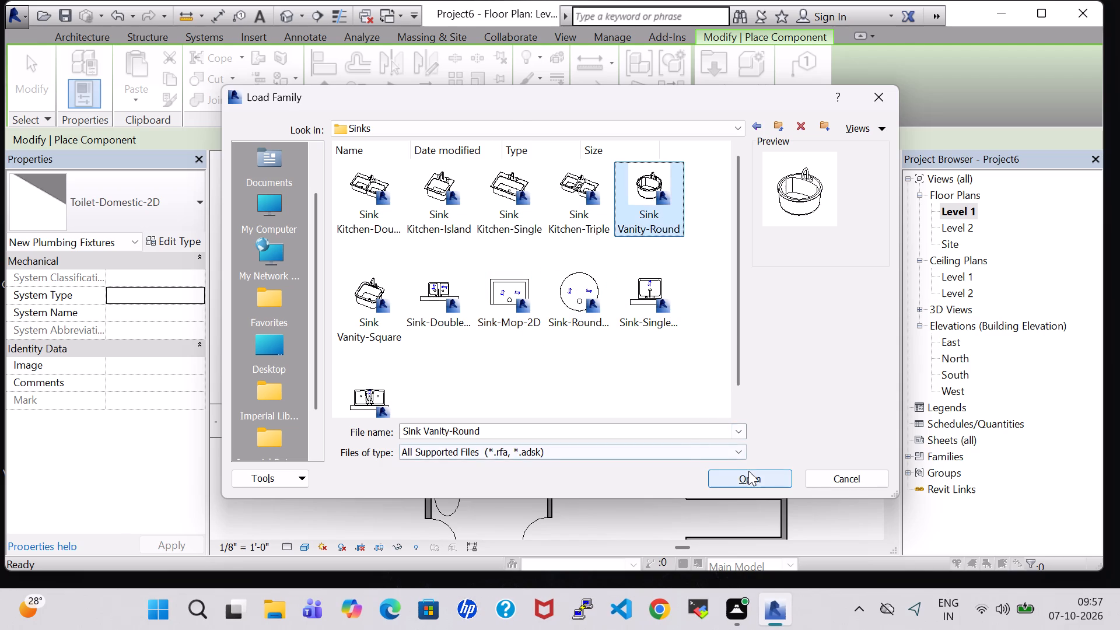
pyautogui.click(748, 471)
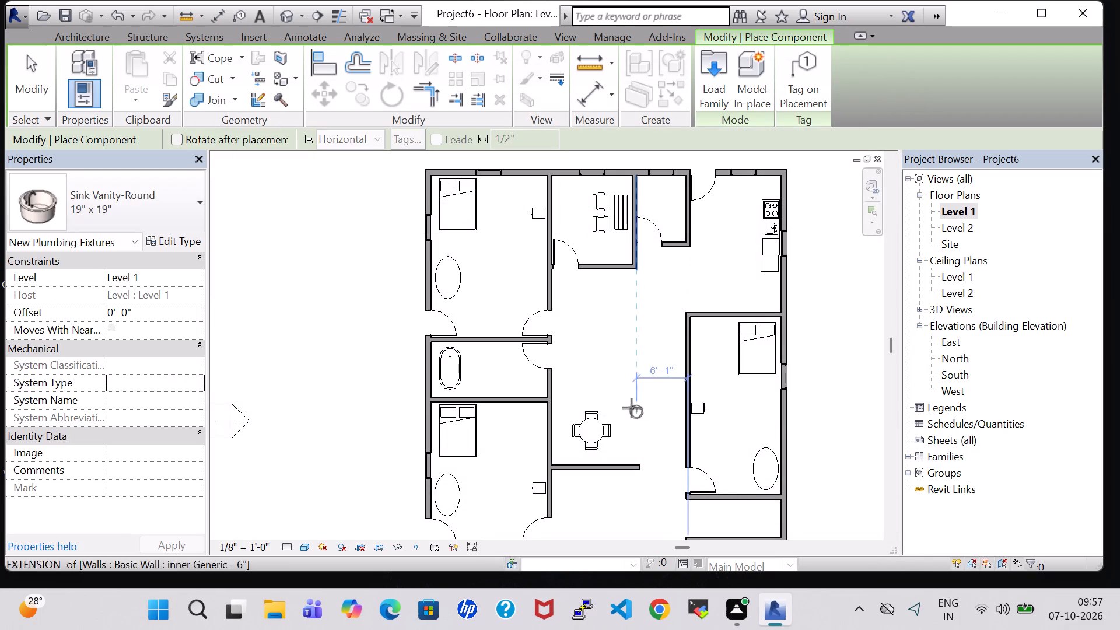
# Place the 19" x 19" Sink Vanity-Round, rotated to back onto the south wall, in the bathroom between the two west bedrooms.
pyautogui.scroll(5, 504, 320)
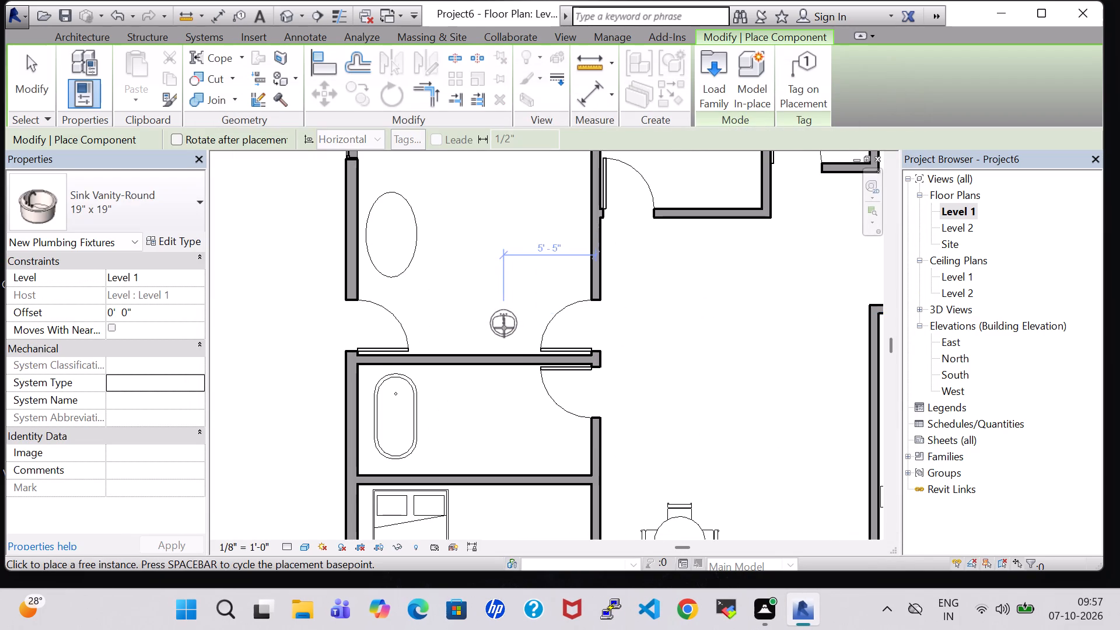
pyautogui.press('space')
pyautogui.press('space')
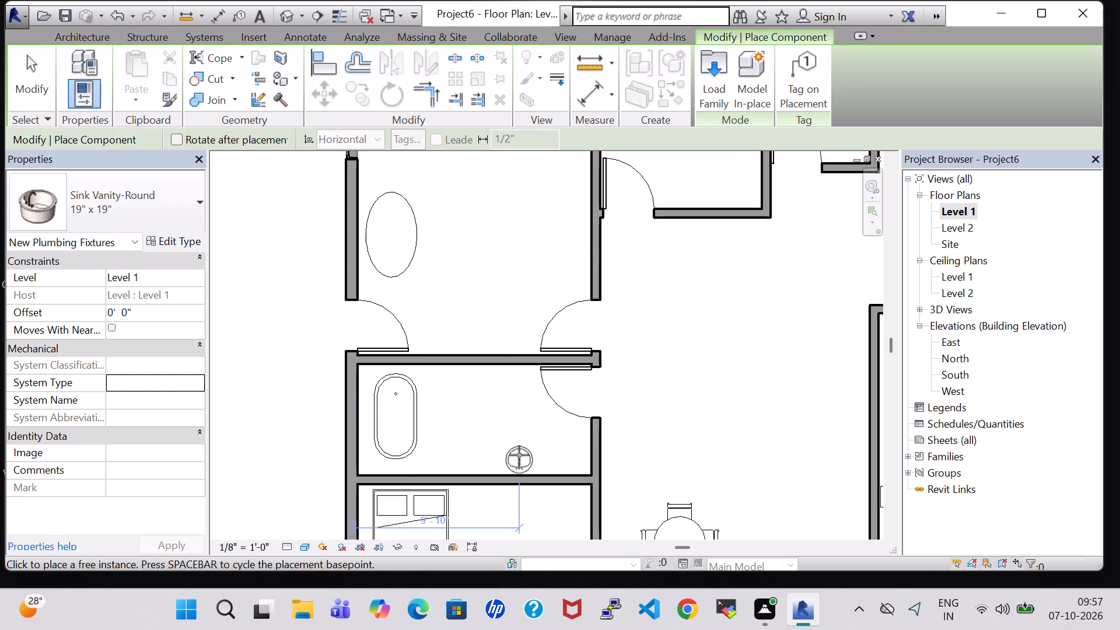
pyautogui.scroll(5, 519, 455)
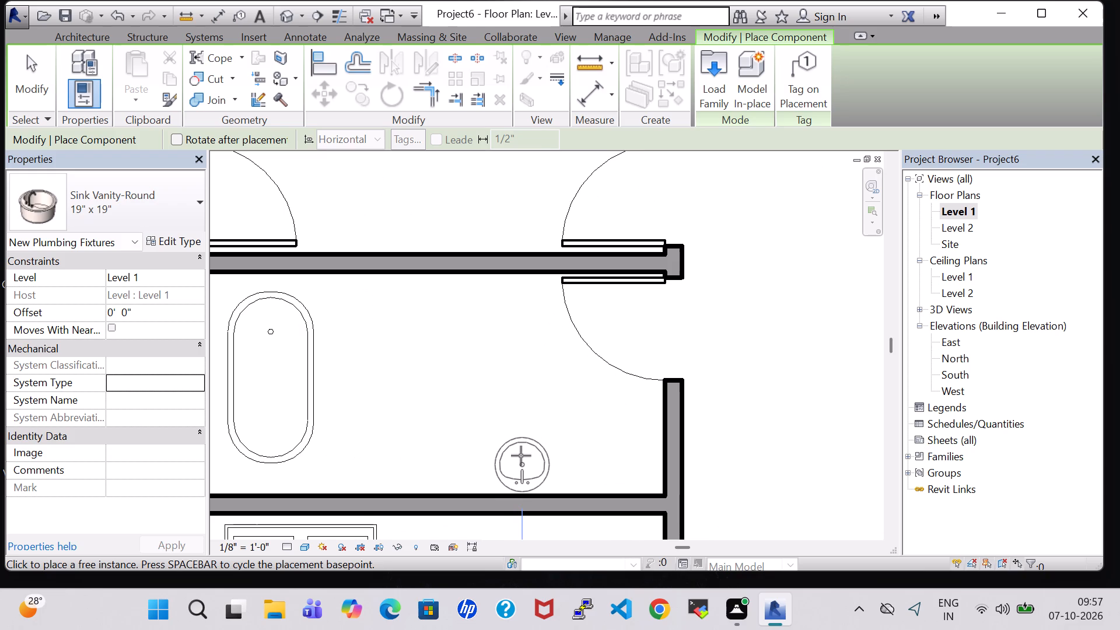
pyautogui.click(521, 456)
pyautogui.press('Escape')
pyautogui.press('Escape')
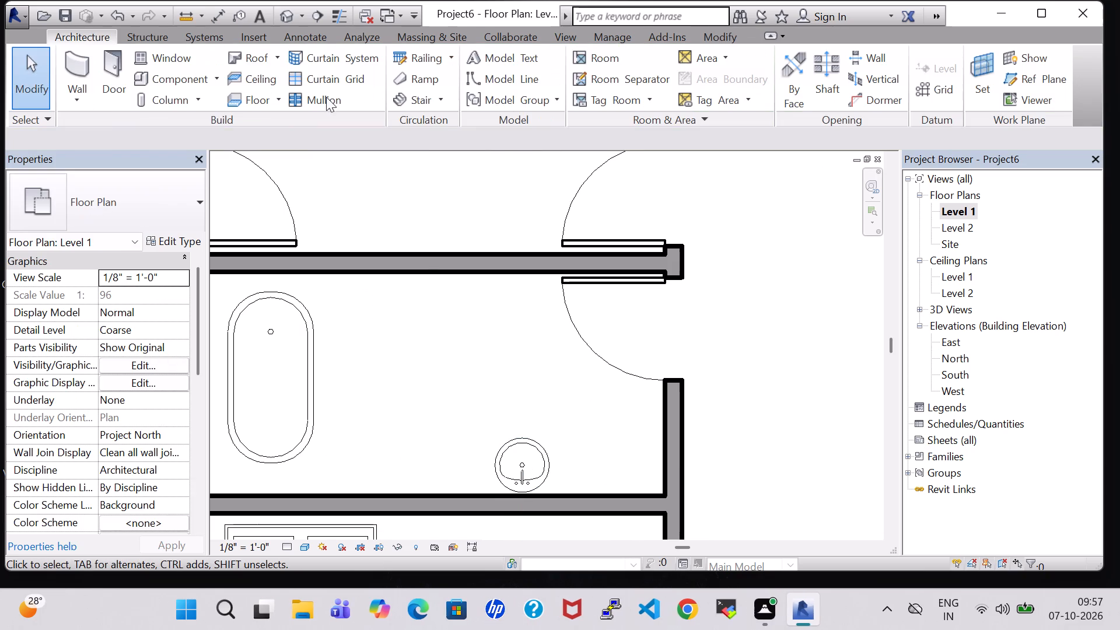
# Load the Toilet-Commercial-Wall-3D family from the US Imperial library's Plumbing, Architectural, Fixtures, Water Closets folder as a component.
pyautogui.click(190, 73)
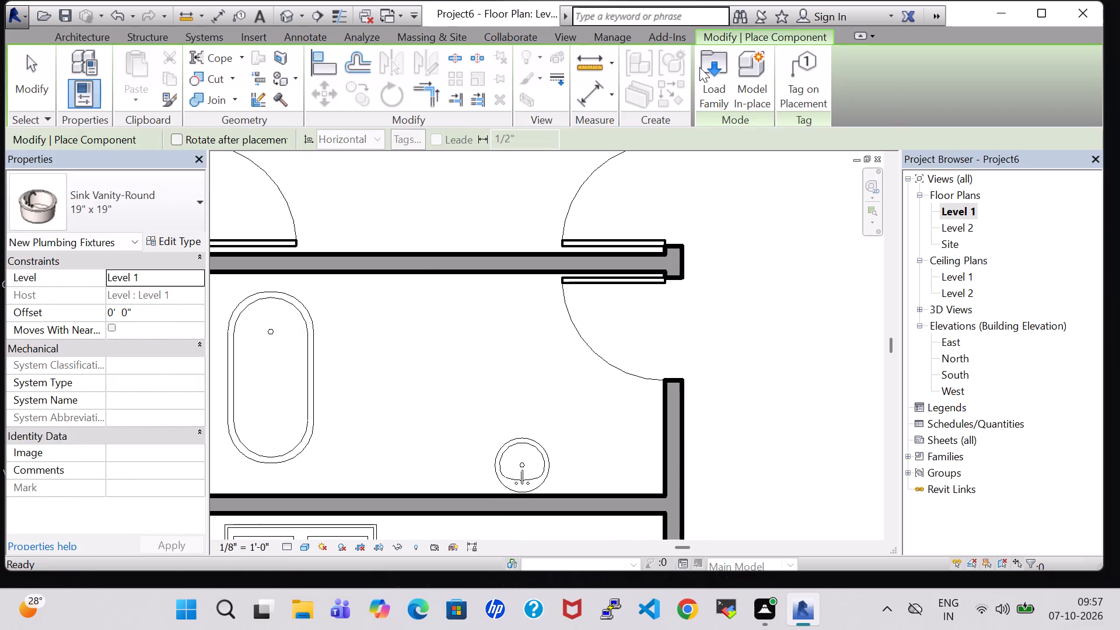
pyautogui.click(699, 67)
pyautogui.click(598, 324)
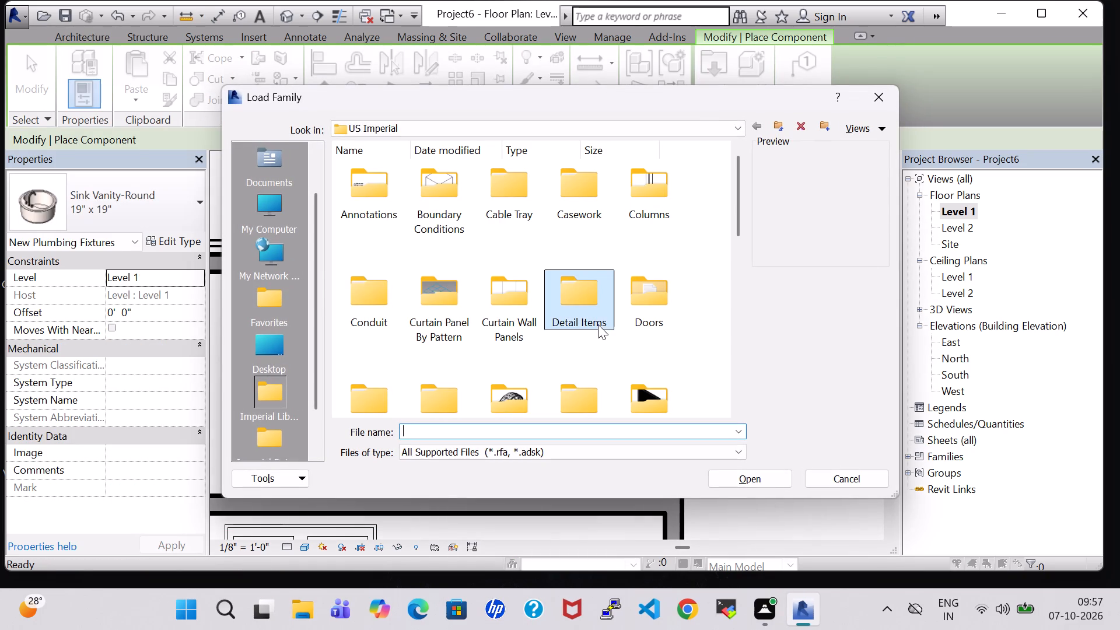
pyautogui.write('pl')
pyautogui.doubleClick(481, 185)
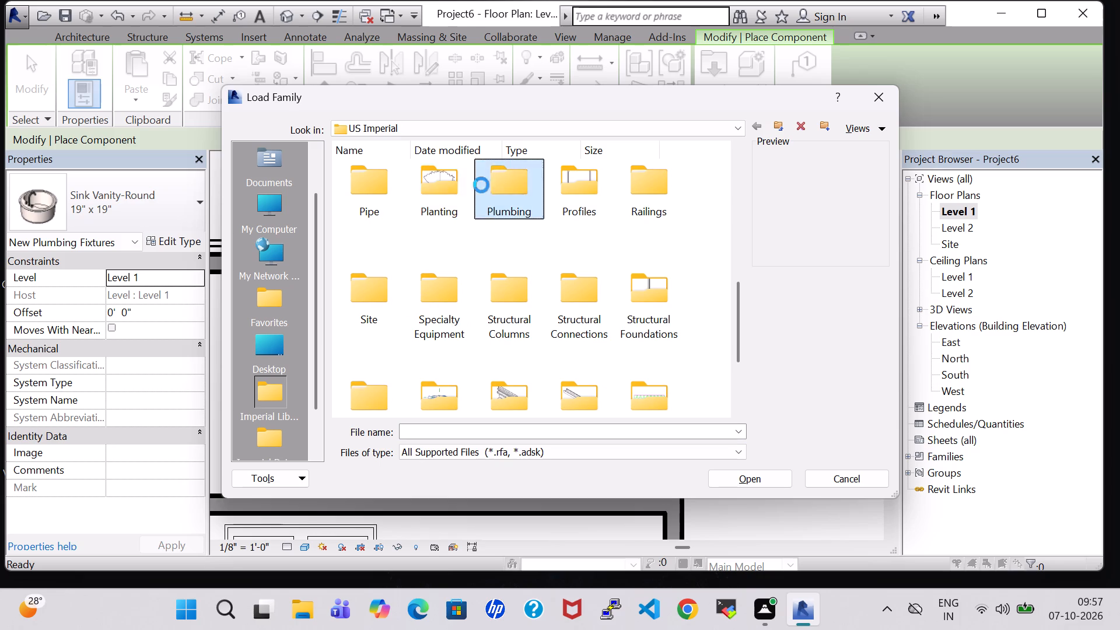
pyautogui.doubleClick(384, 180)
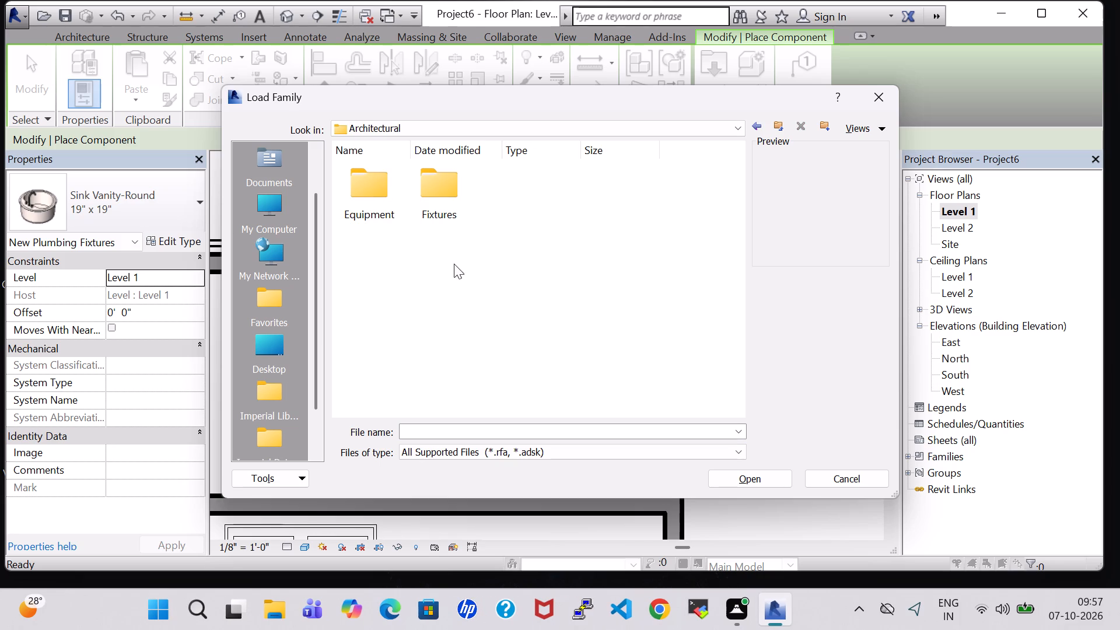
pyautogui.doubleClick(412, 205)
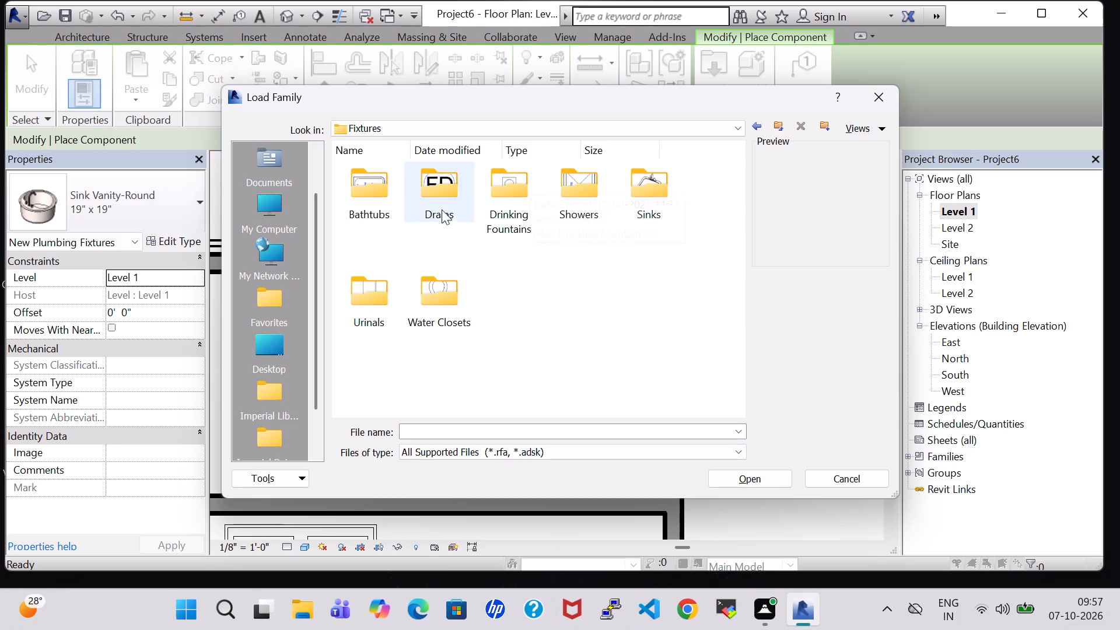
pyautogui.doubleClick(449, 296)
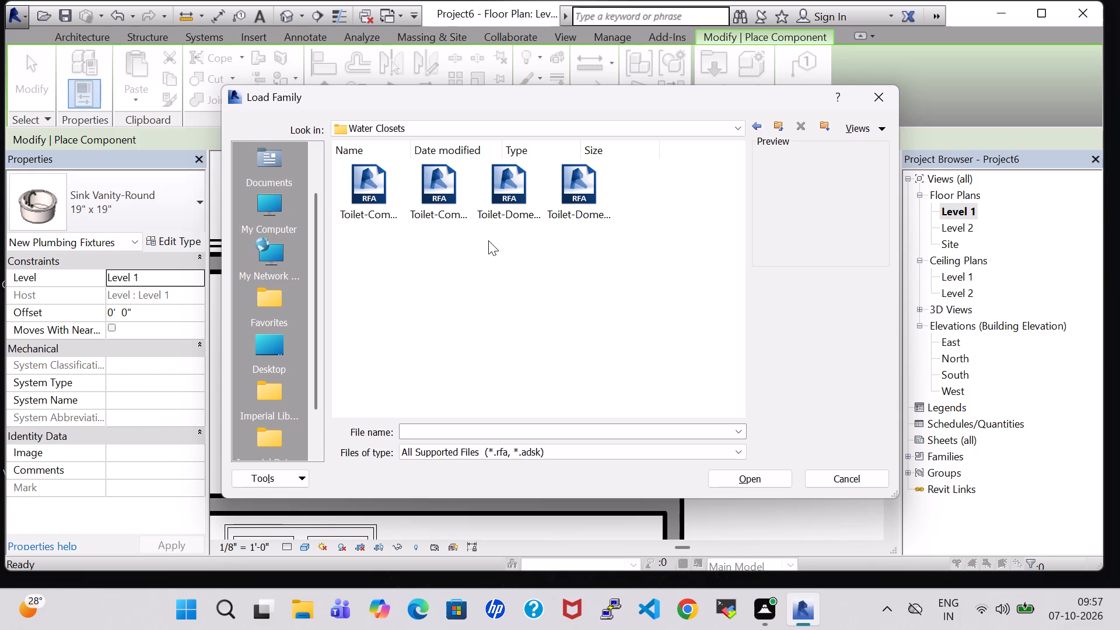
pyautogui.click(437, 202)
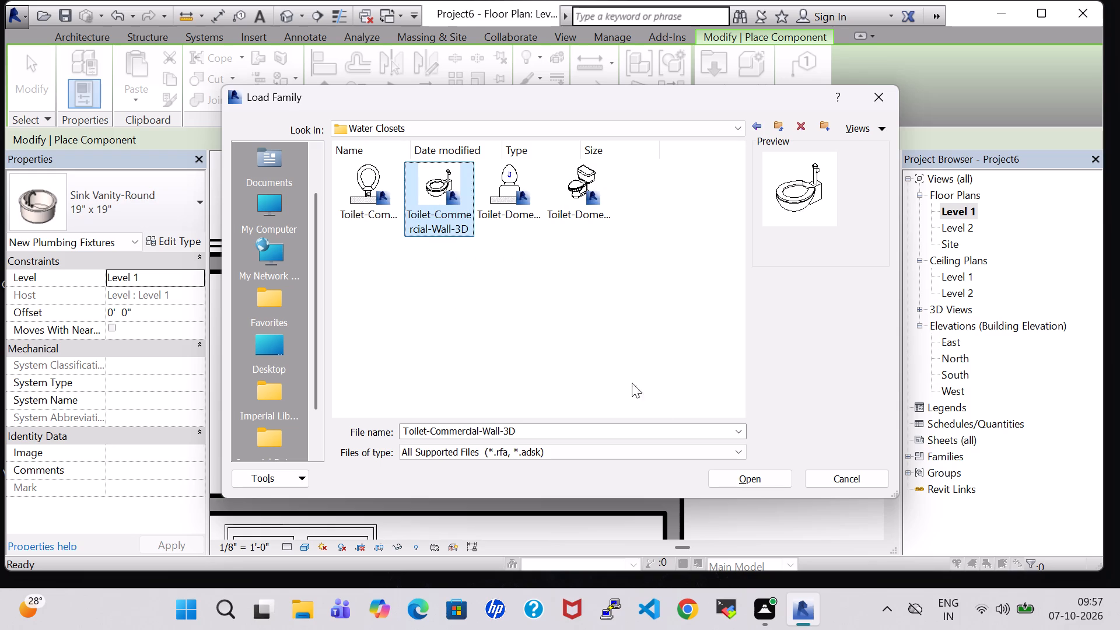
pyautogui.click(755, 485)
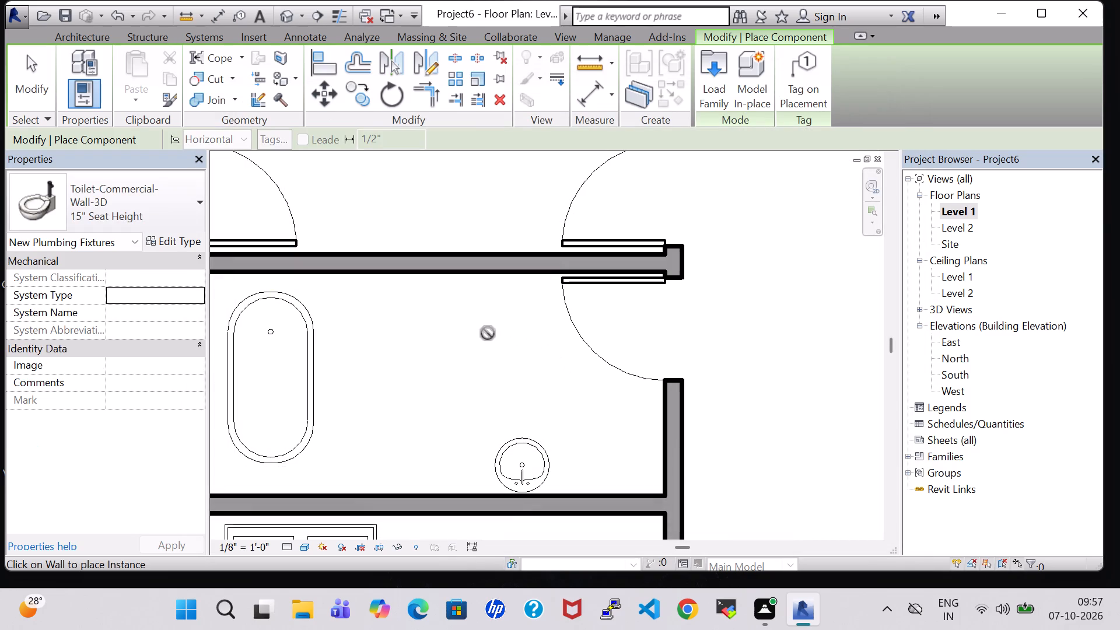
# Place the 15" Seat Height wall toilet on the same bathroom's north wall, between the bathtub and the door.
pyautogui.click(408, 272)
pyautogui.press('Escape')
pyautogui.press('Escape')
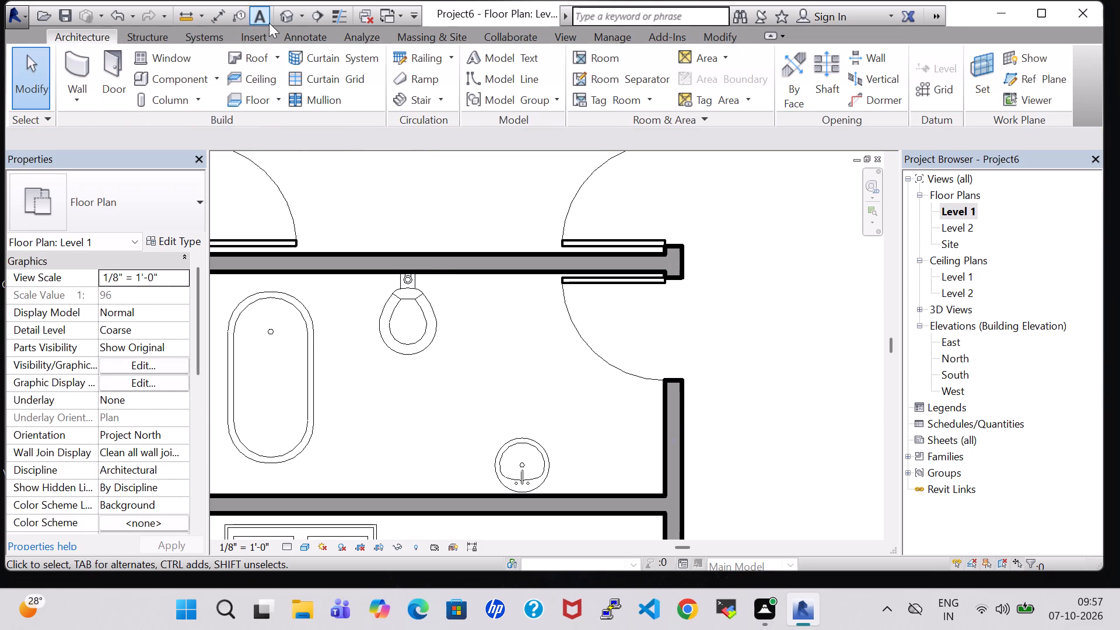
# Examine the new sink and toilet in 3D, along with the other west-side bathroom's fixtures and the adjoining bedroom.
pyautogui.click(279, 18)
pyautogui.scroll(-2, 519, 235)
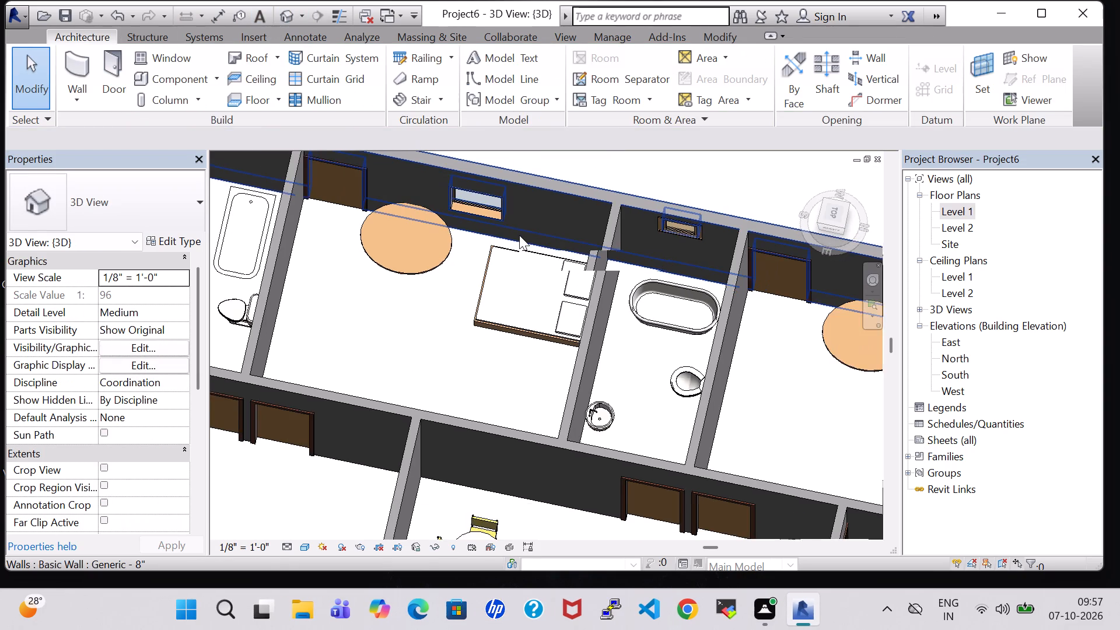
pyautogui.scroll(-1, 519, 235)
pyautogui.scroll(-1, 540, 283)
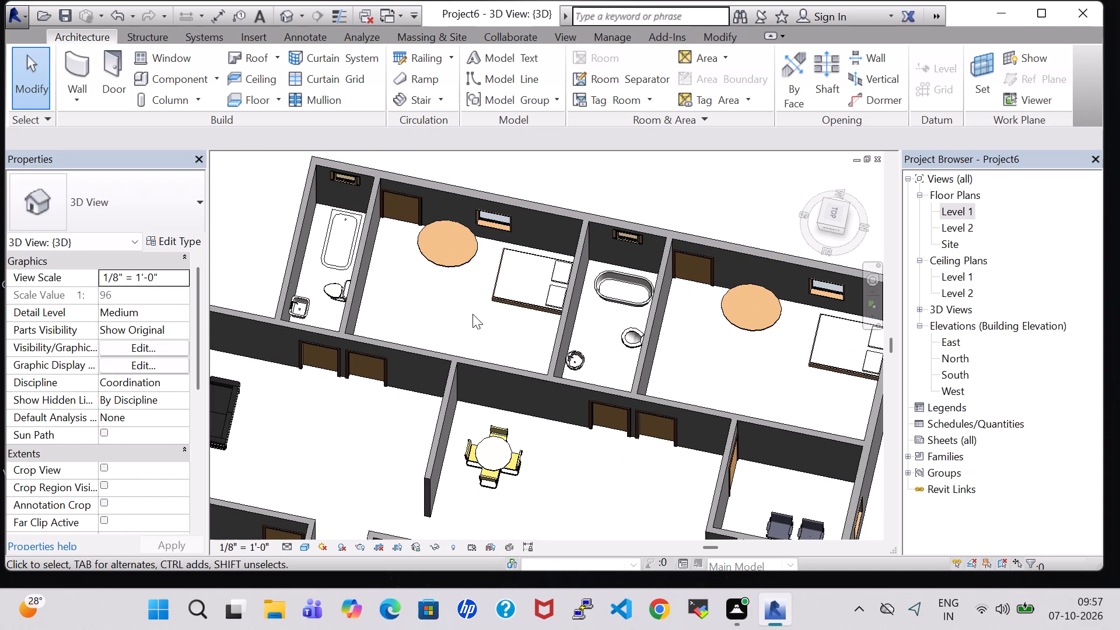
pyautogui.scroll(1, 473, 314)
pyautogui.moveTo(473, 314); pyautogui.dragTo(514, 331, button='middle')
pyautogui.scroll(1, 501, 327)
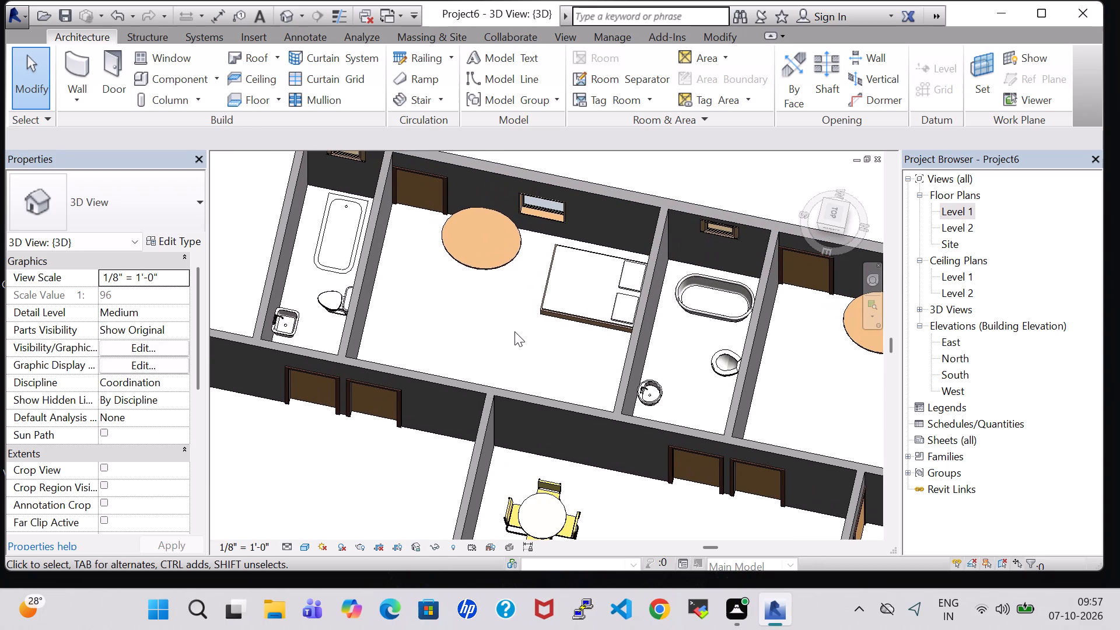
pyautogui.keyDown('shift'); pyautogui.moveTo(524, 284); pyautogui.dragTo(519, 290, button='middle'); pyautogui.keyUp('shift')
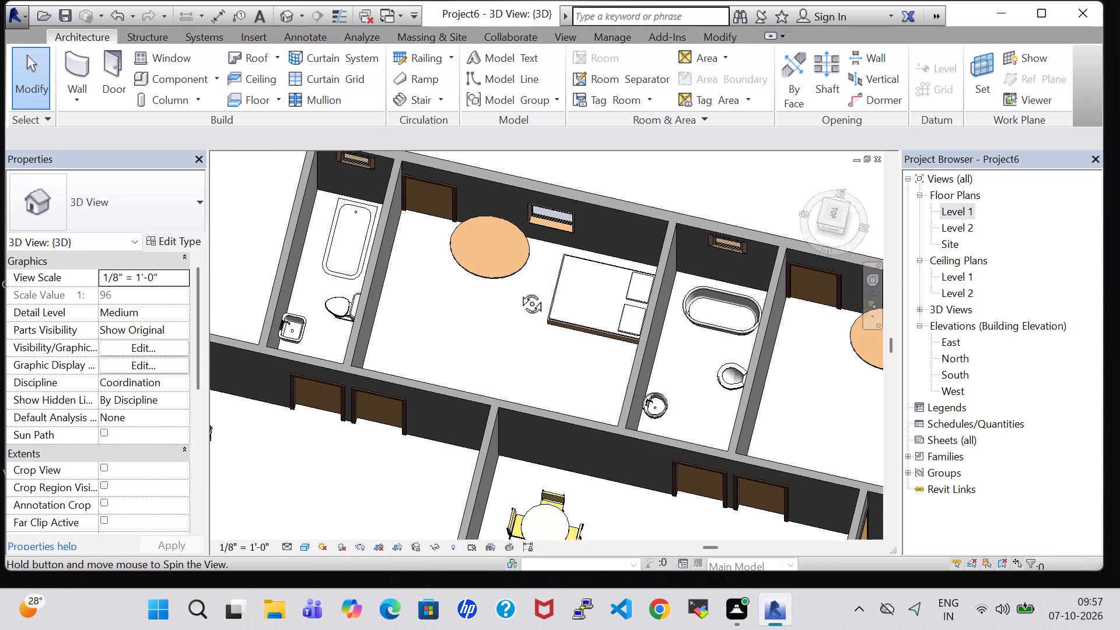
pyautogui.keyDown('shift'); pyautogui.moveTo(519, 290); pyautogui.dragTo(499, 309, button='middle'); pyautogui.keyUp('shift')
pyautogui.scroll(1, 661, 285)
pyautogui.keyDown('shift'); pyautogui.moveTo(709, 247); pyautogui.dragTo(605, 275, button='middle'); pyautogui.keyUp('shift')
pyautogui.moveTo(500, 363); pyautogui.dragTo(537, 163, button='middle')
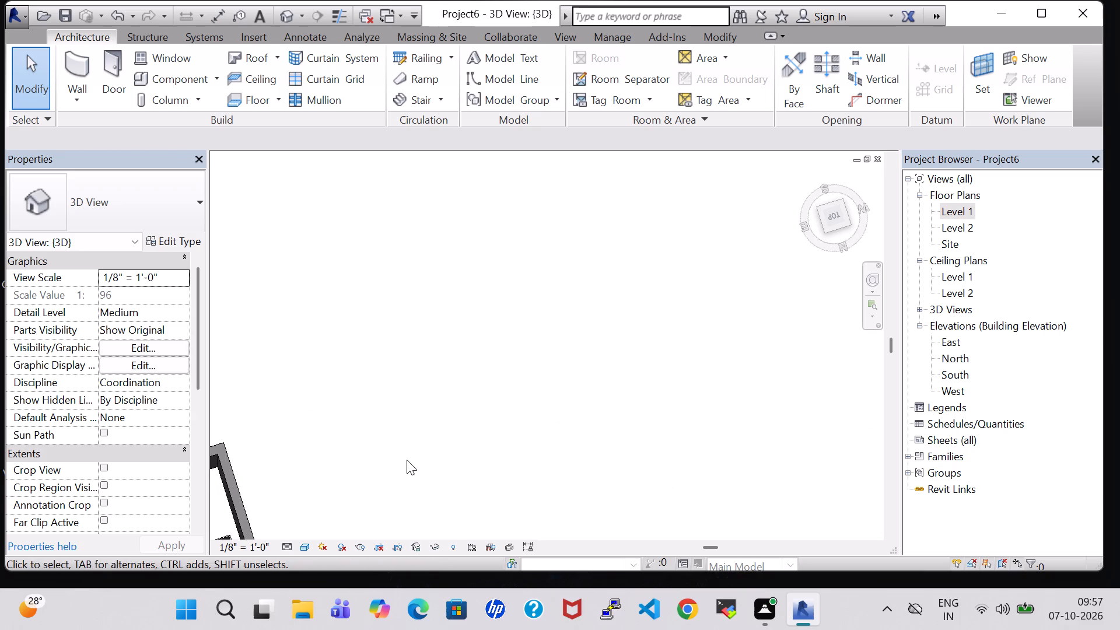
pyautogui.moveTo(407, 461); pyautogui.dragTo(566, 206, button='middle')
pyautogui.moveTo(527, 347); pyautogui.dragTo(520, 166, button='middle')
pyautogui.scroll(1, 527, 347)
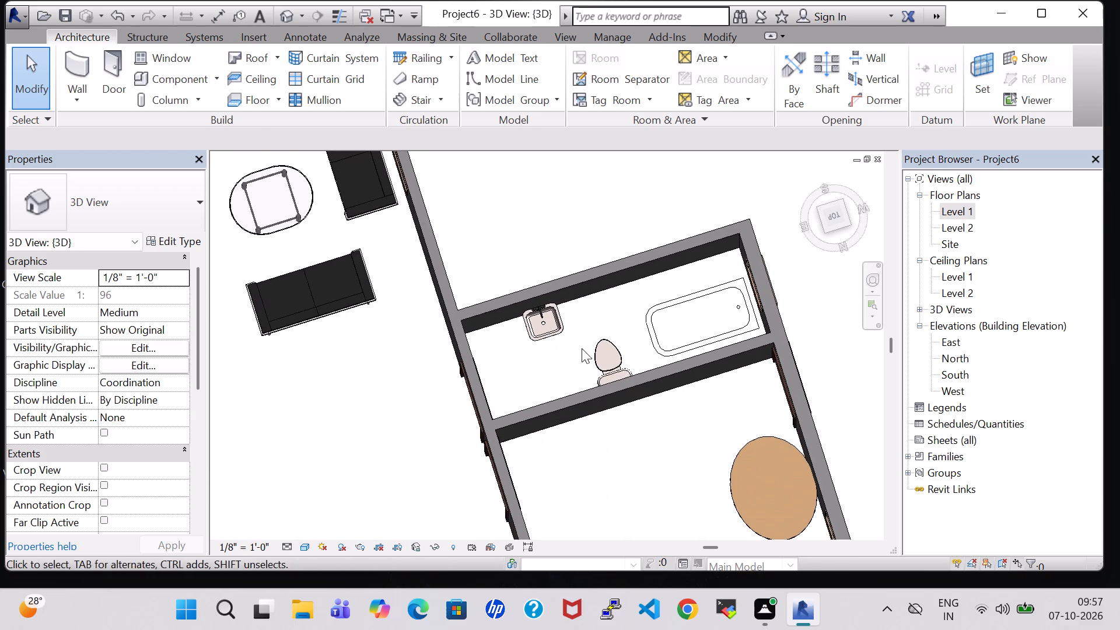
pyautogui.moveTo(646, 463); pyautogui.dragTo(537, 331, button='middle')
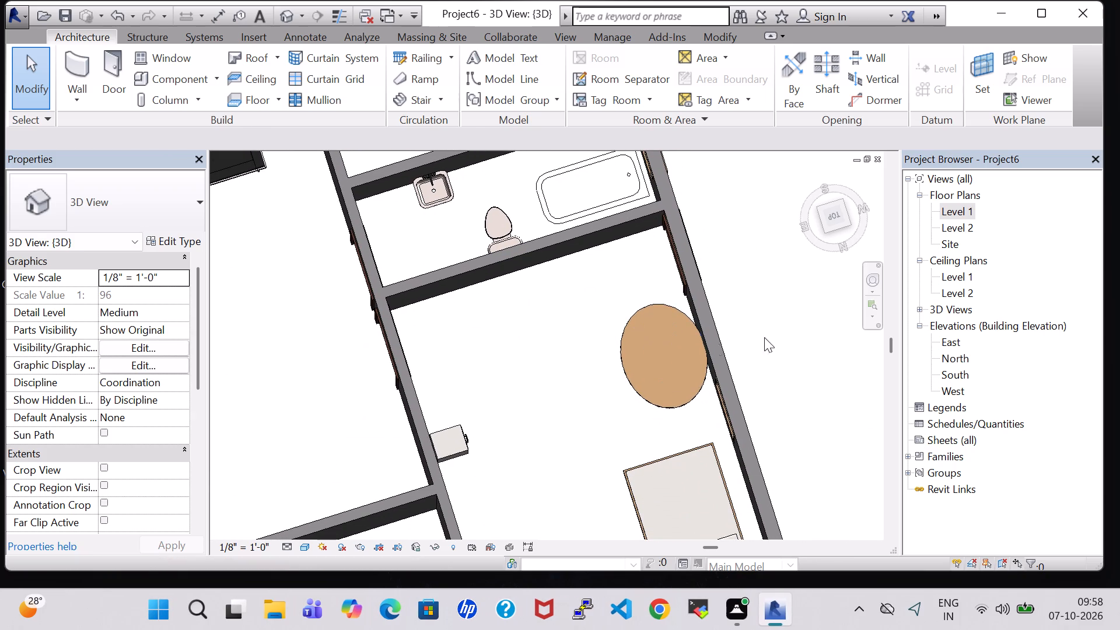
pyautogui.moveTo(780, 337); pyautogui.dragTo(738, 332, button='middle')
pyautogui.moveTo(380, 411); pyautogui.dragTo(617, 197, button='middle')
pyautogui.scroll(1, 380, 411)
pyautogui.moveTo(562, 425); pyautogui.dragTo(562, 395, button='middle')
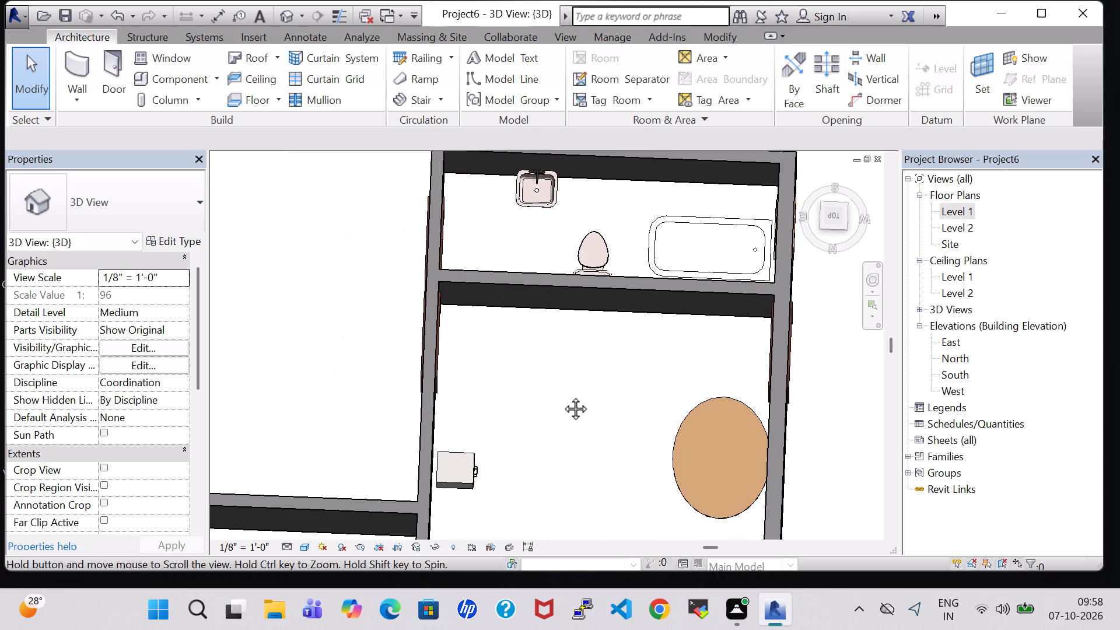
pyautogui.moveTo(562, 395); pyautogui.dragTo(584, 253, button='middle')
pyautogui.keyDown('shift'); pyautogui.moveTo(591, 314); pyautogui.dragTo(564, 306, button='middle'); pyautogui.keyUp('shift')
pyautogui.keyDown('shift'); pyautogui.scroll(1, 591, 314); pyautogui.keyUp('shift')
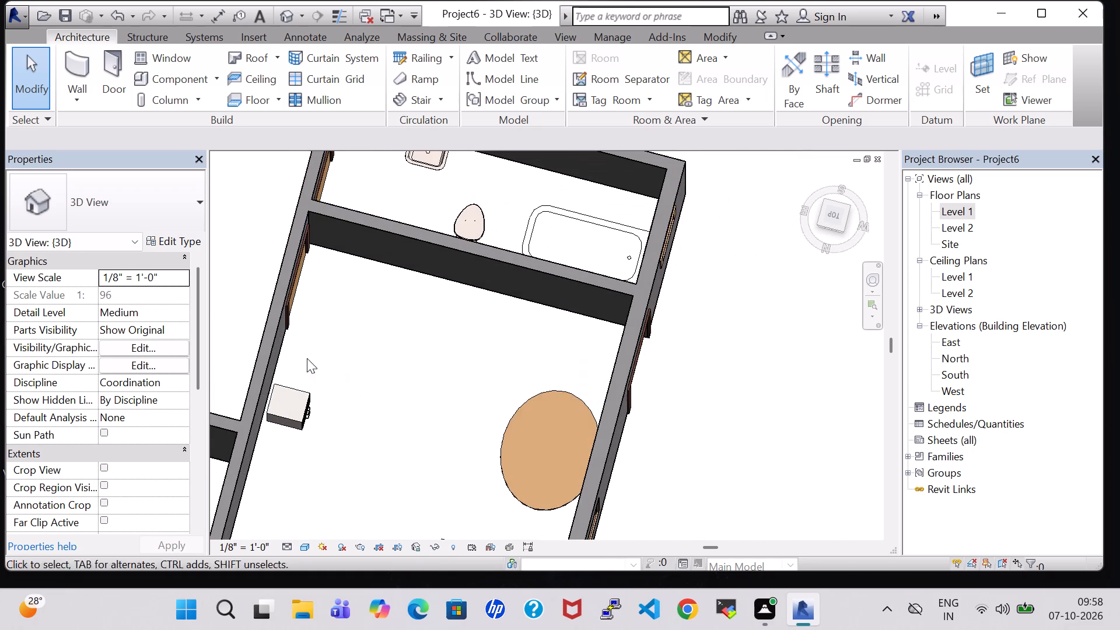
# Inspect the west exterior wall's doors and windows and the rooms behind it in 3D, ending with the overall house.
pyautogui.moveTo(320, 482); pyautogui.dragTo(273, 327, button='middle')
pyautogui.moveTo(429, 316); pyautogui.dragTo(842, 474, button='middle')
pyautogui.moveTo(459, 345); pyautogui.dragTo(433, 332, button='middle')
pyautogui.scroll(1, 499, 485)
pyautogui.keyDown('shift'); pyautogui.moveTo(487, 459); pyautogui.dragTo(498, 472, button='middle'); pyautogui.keyUp('shift')
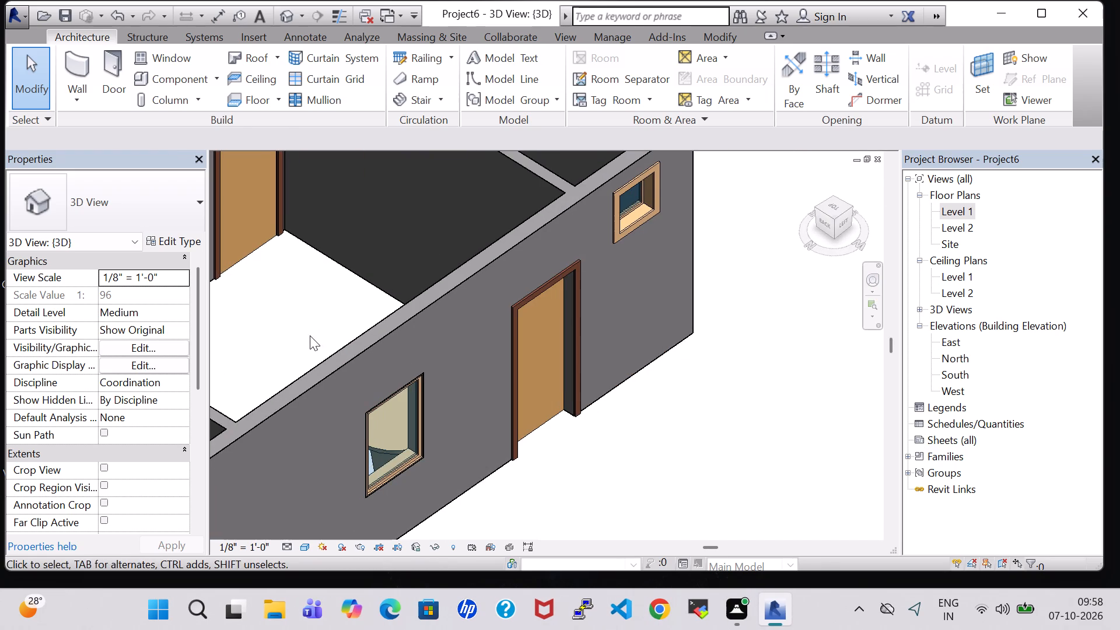
pyautogui.moveTo(306, 320); pyautogui.dragTo(482, 358, button='middle')
pyautogui.scroll(-2, 482, 358)
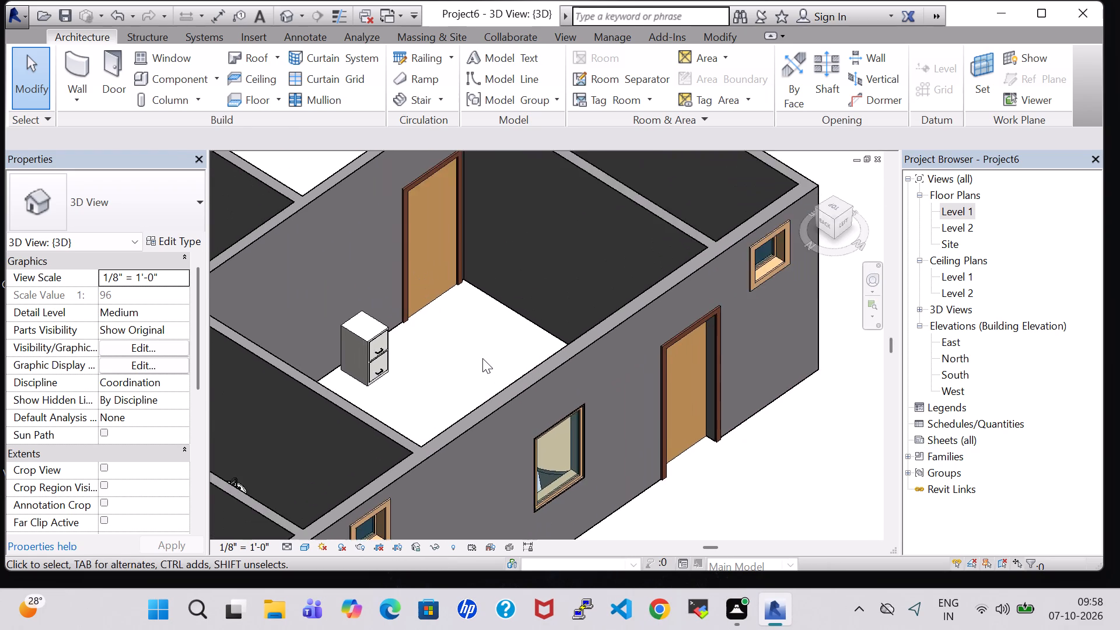
pyautogui.scroll(-9, 482, 358)
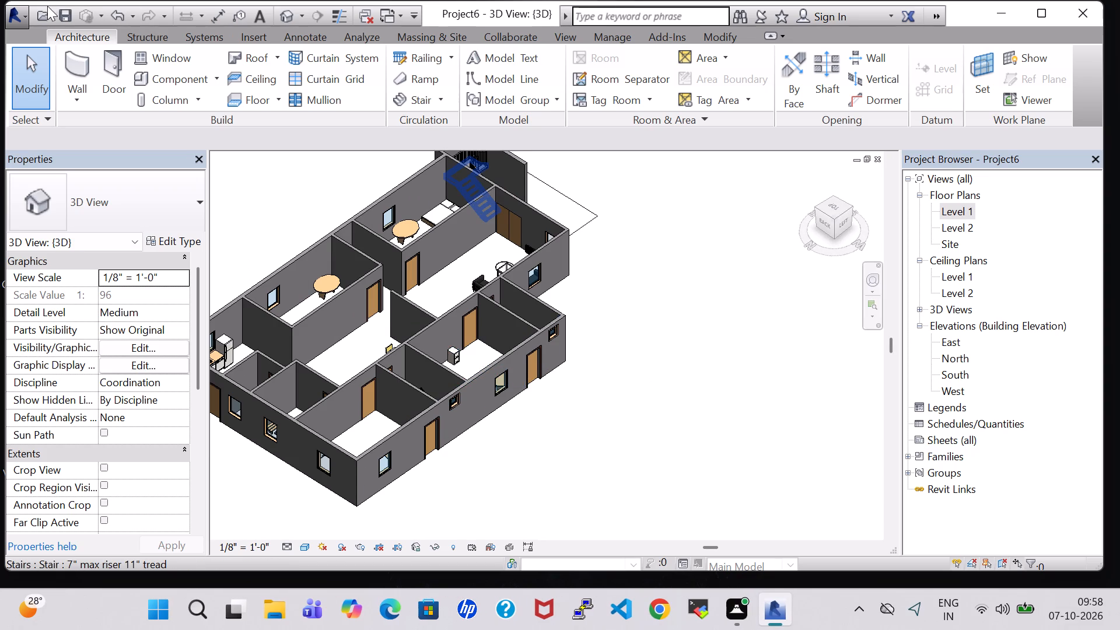
# Save the project.
pyautogui.click(66, 14)
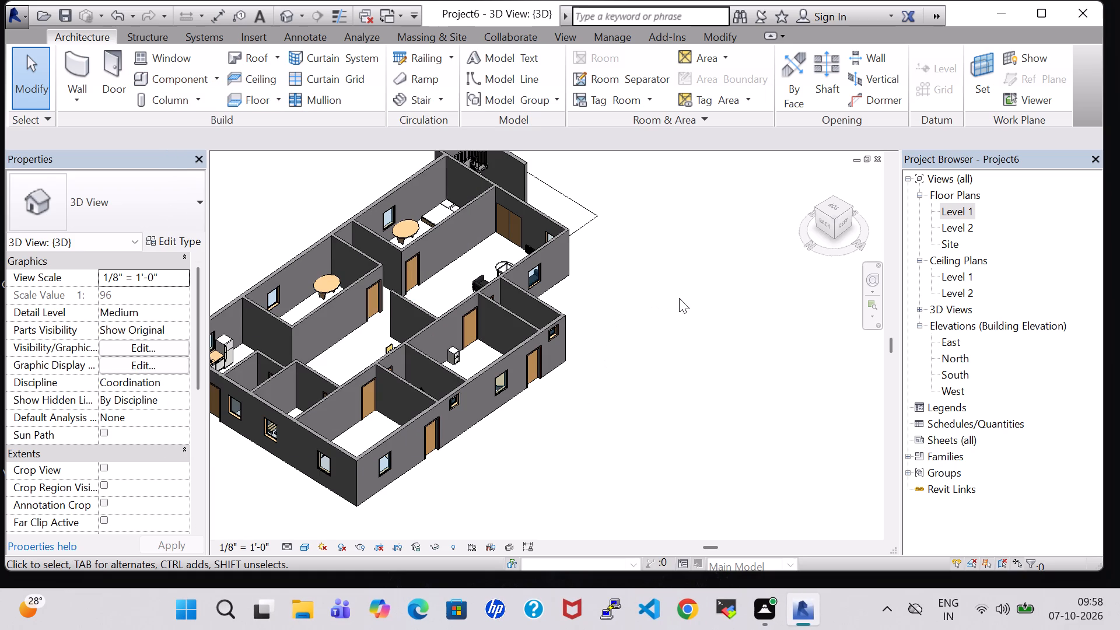
# Review the whole house in 3D from above and from the front, including the entrance and staircase.
pyautogui.keyDown('shift'); pyautogui.moveTo(679, 298); pyautogui.dragTo(419, 369, button='middle'); pyautogui.keyUp('shift')
pyautogui.keyDown('shift'); pyautogui.scroll(1, 377, 348); pyautogui.keyUp('shift')
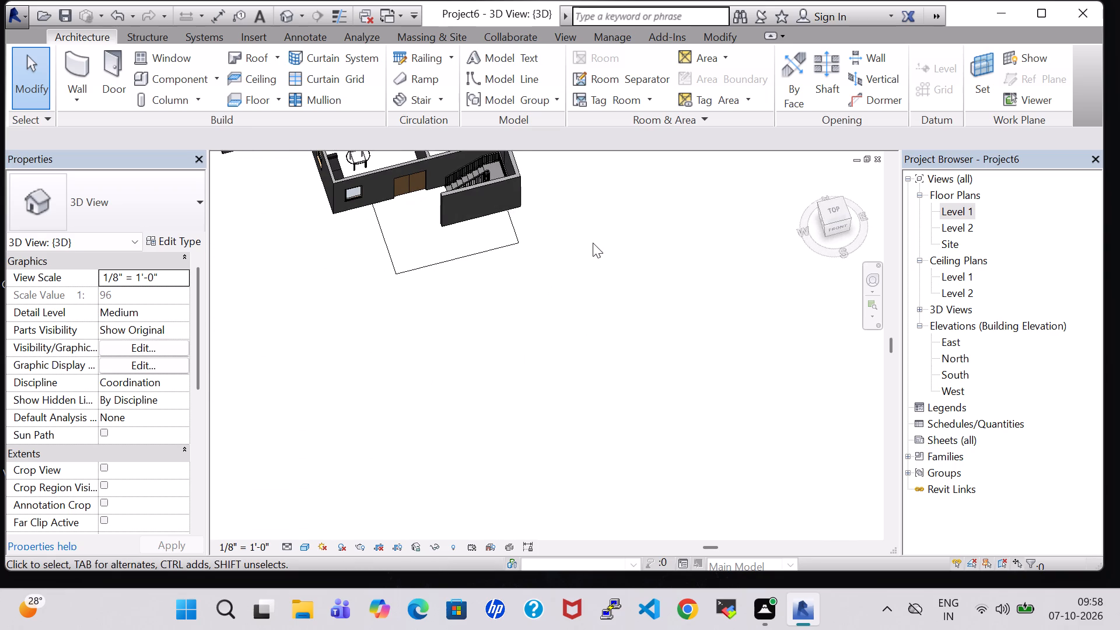
pyautogui.keyDown('shift'); pyautogui.moveTo(593, 243); pyautogui.dragTo(594, 468, button='middle'); pyautogui.keyUp('shift')
pyautogui.moveTo(593, 300); pyautogui.dragTo(579, 185, button='middle')
pyautogui.scroll(1, 593, 300)
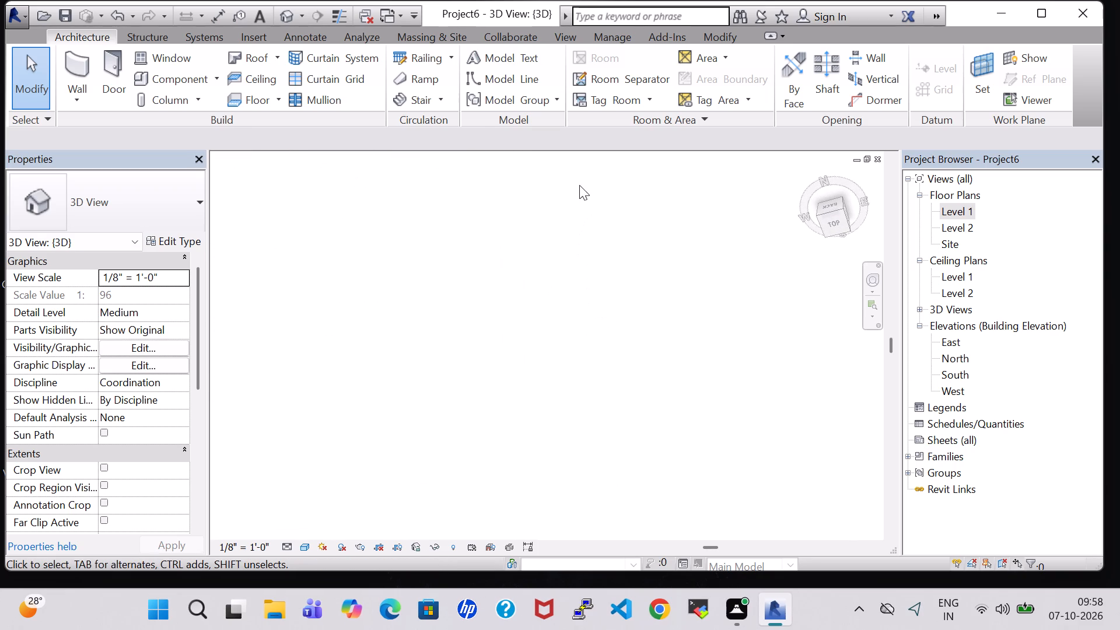
pyautogui.moveTo(540, 202); pyautogui.dragTo(597, 542, button='middle')
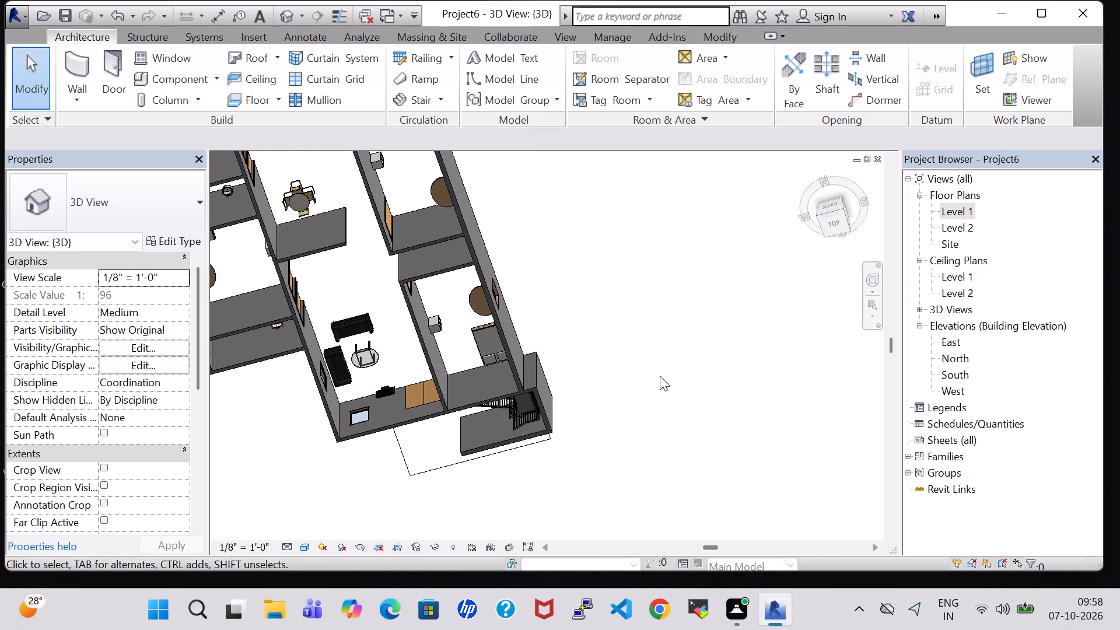
pyautogui.keyDown('shift'); pyautogui.moveTo(660, 356); pyautogui.dragTo(642, 152, button='middle'); pyautogui.keyUp('shift')
pyautogui.keyDown('shift'); pyautogui.scroll(1, 660, 356); pyautogui.keyUp('shift')
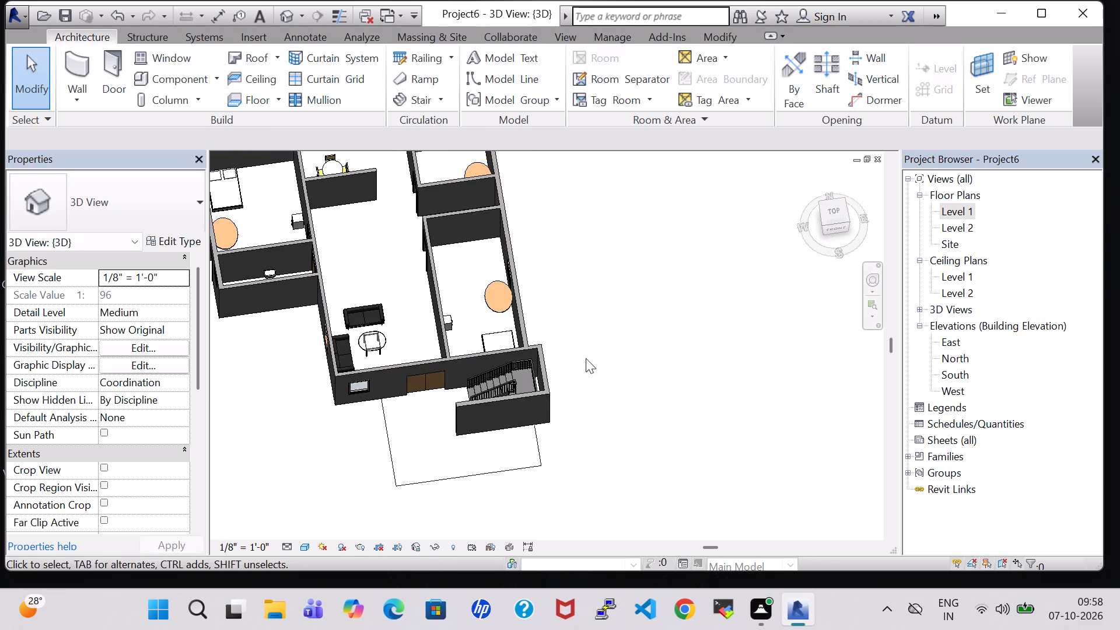
pyautogui.moveTo(586, 358); pyautogui.dragTo(572, 215, button='middle')
pyautogui.keyDown('shift'); pyautogui.moveTo(615, 275); pyautogui.dragTo(595, 227, button='middle'); pyautogui.keyUp('shift')
pyautogui.keyDown('shift'); pyautogui.scroll(1, 615, 275); pyautogui.keyUp('shift')
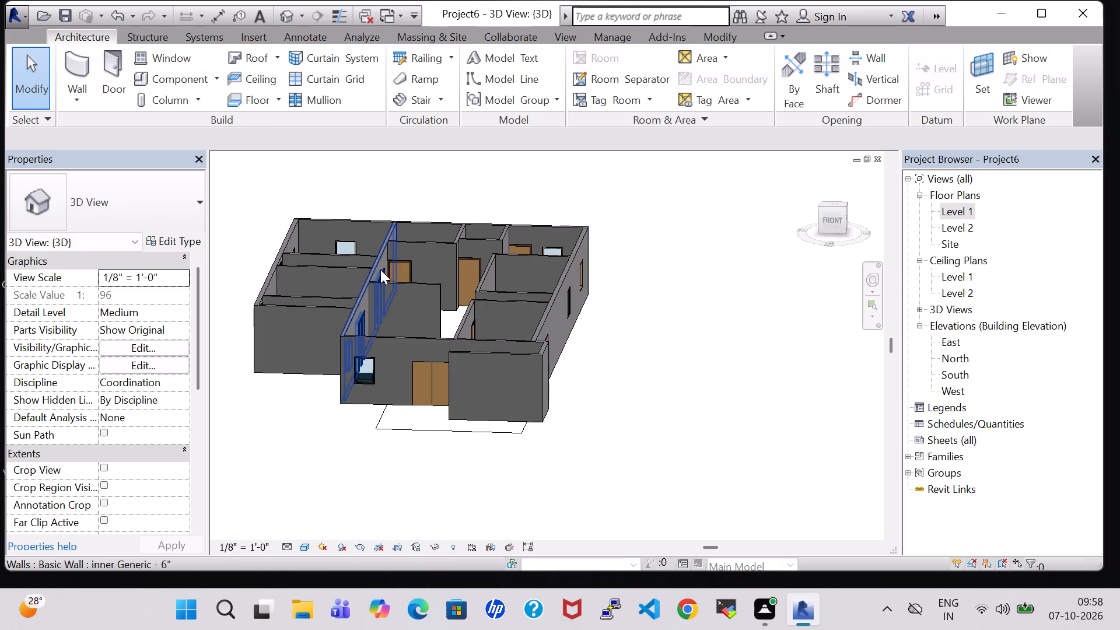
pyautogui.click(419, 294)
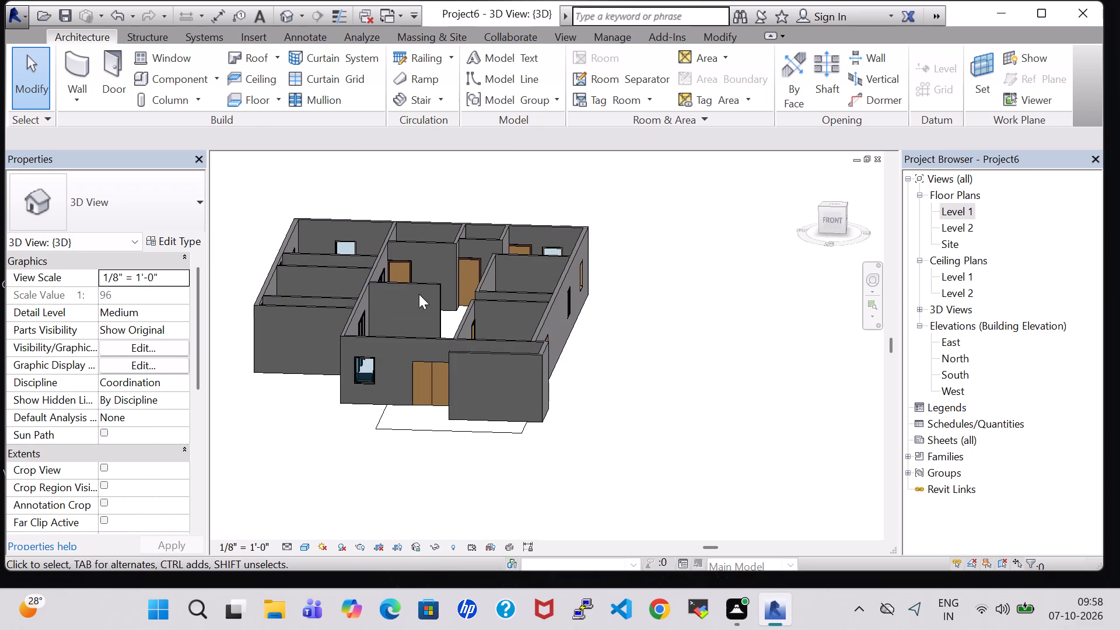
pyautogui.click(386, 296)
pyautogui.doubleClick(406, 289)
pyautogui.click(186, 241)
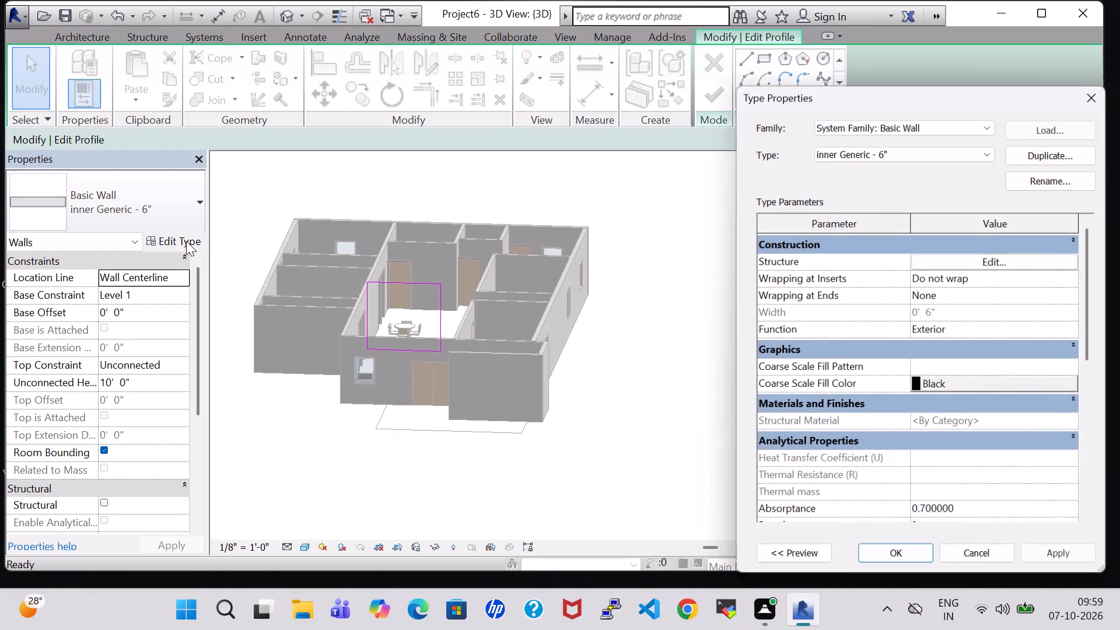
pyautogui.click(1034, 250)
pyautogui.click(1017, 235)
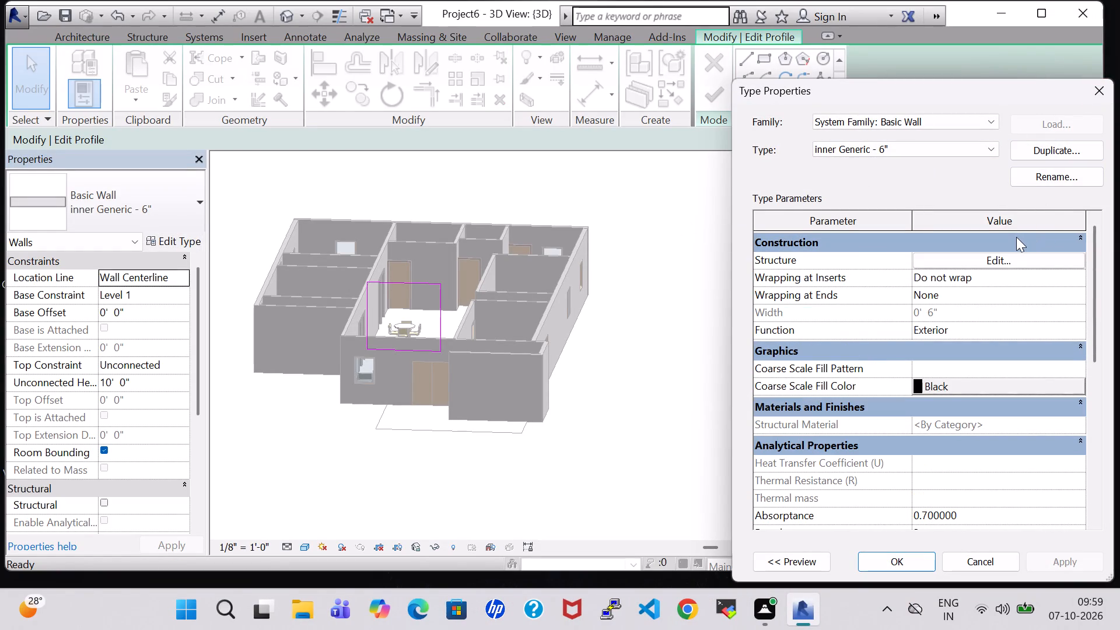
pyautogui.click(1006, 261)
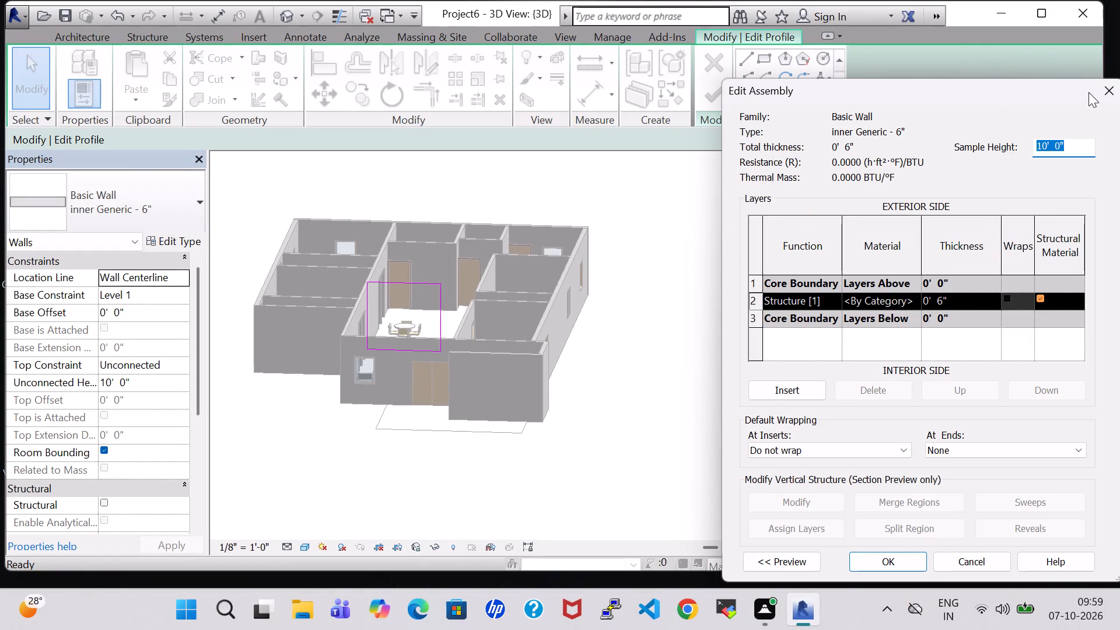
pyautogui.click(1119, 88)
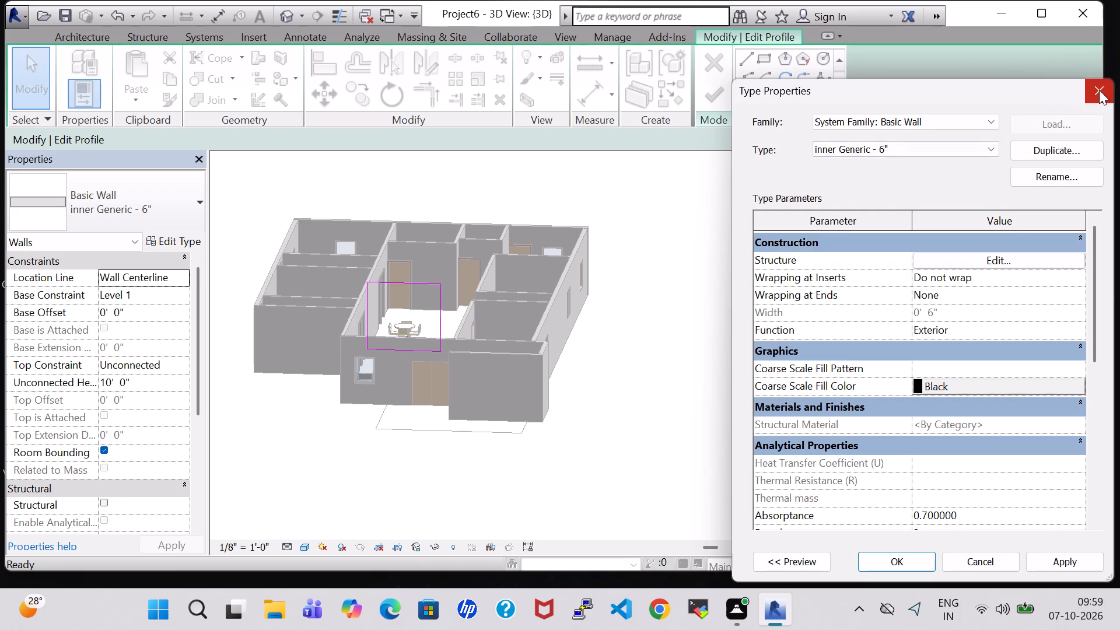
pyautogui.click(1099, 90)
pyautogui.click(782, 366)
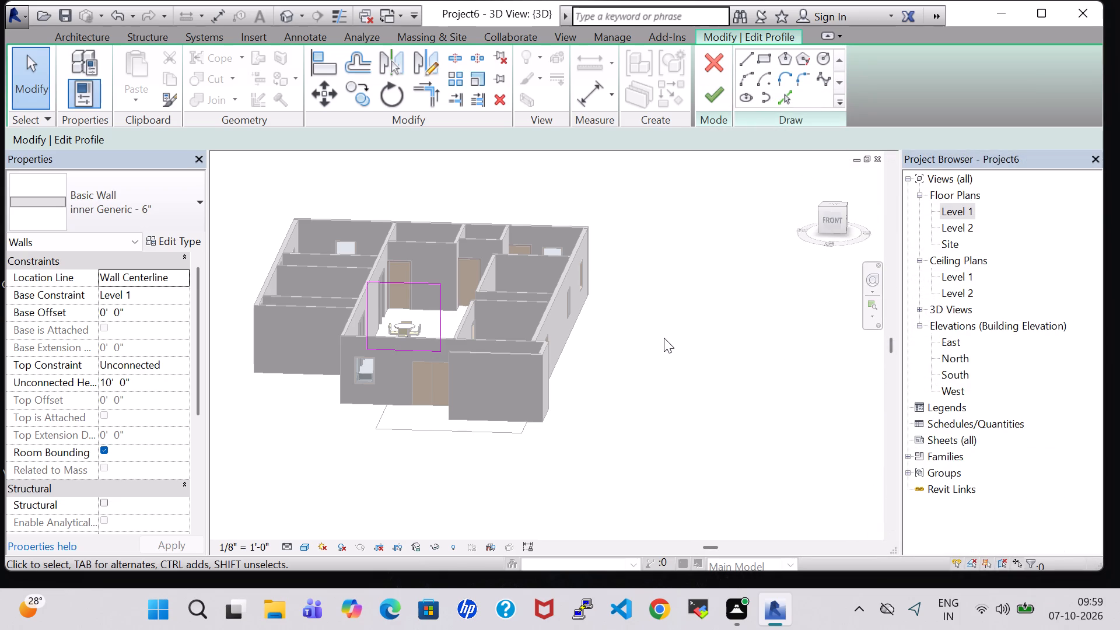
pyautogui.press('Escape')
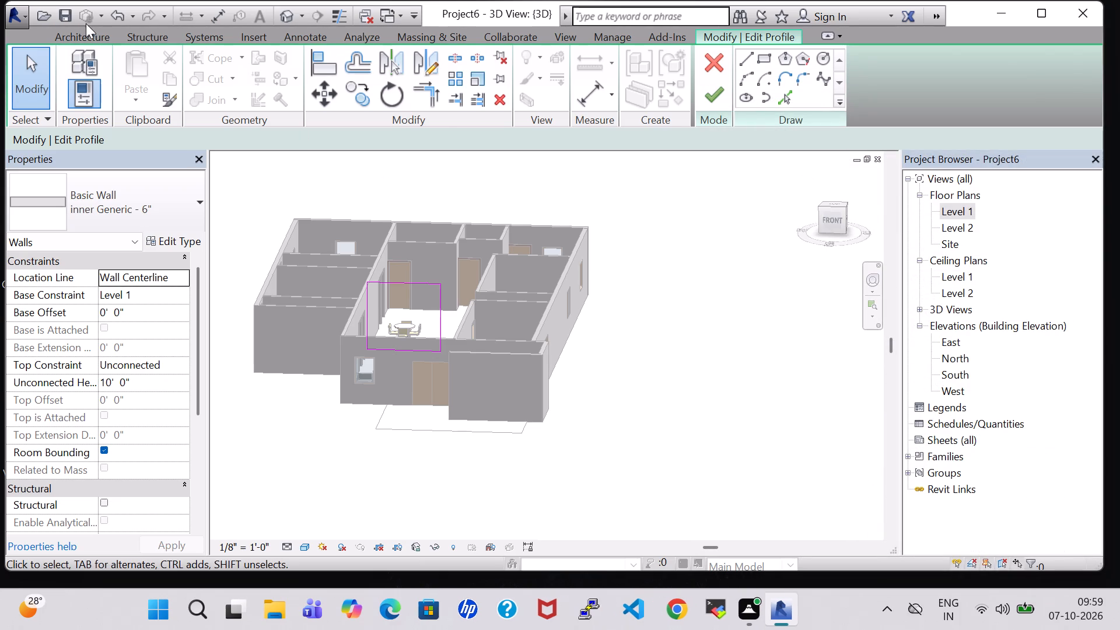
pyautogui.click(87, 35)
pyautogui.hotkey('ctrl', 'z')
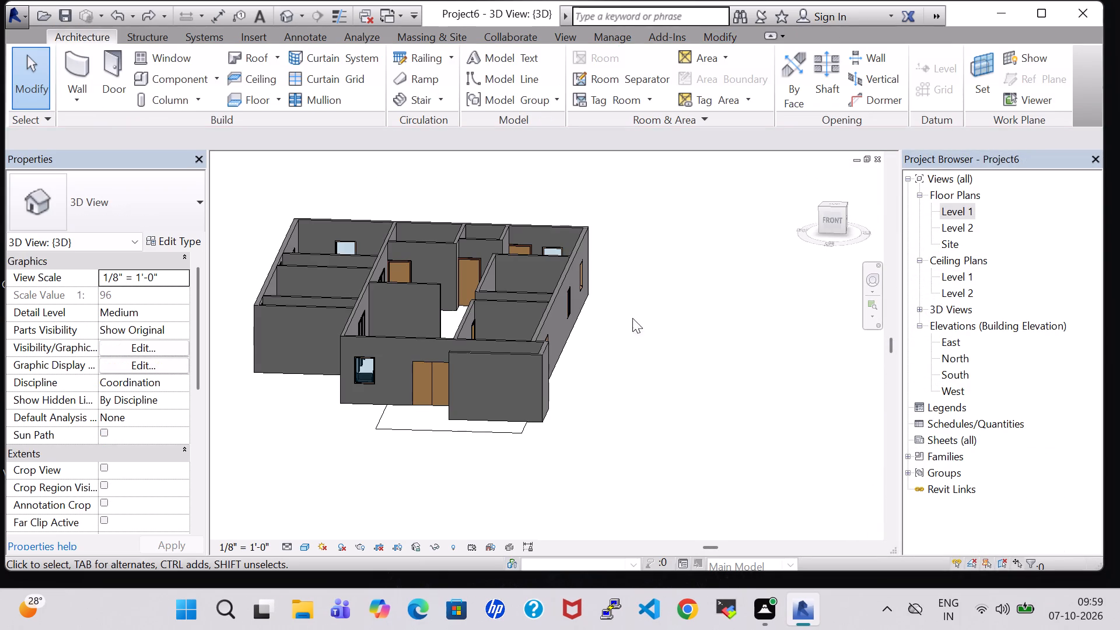
# Create a rectangular Generic - 12" floor on Level 1, about 80' 6" long, from the house's northwest corner to the porch's south edge, flush with the staircase's east wall.
pyautogui.moveTo(654, 320); pyautogui.dragTo(665, 375, button='middle')
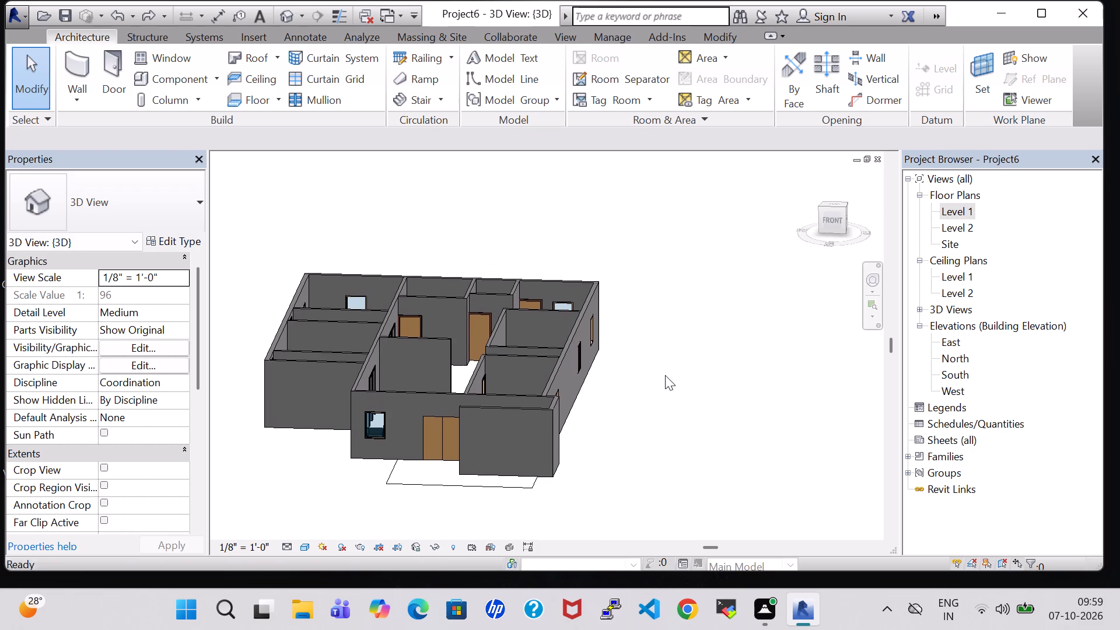
pyautogui.keyDown('shift'); pyautogui.moveTo(614, 226); pyautogui.dragTo(653, 272, button='middle'); pyautogui.keyUp('shift')
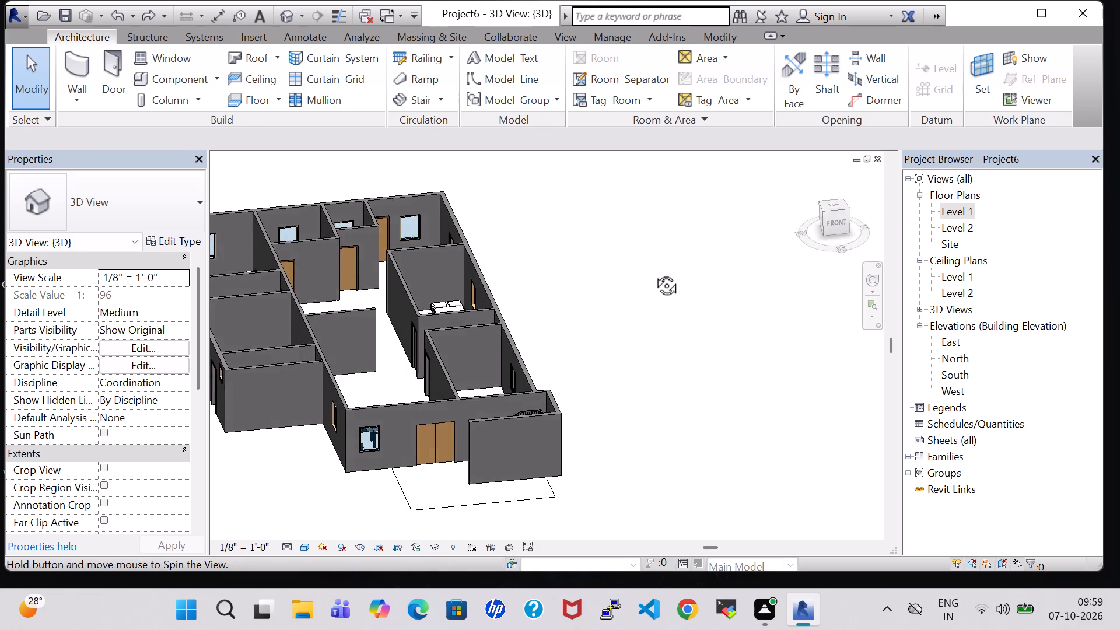
pyautogui.keyDown('shift'); pyautogui.moveTo(653, 272); pyautogui.dragTo(621, 352, button='middle'); pyautogui.keyUp('shift')
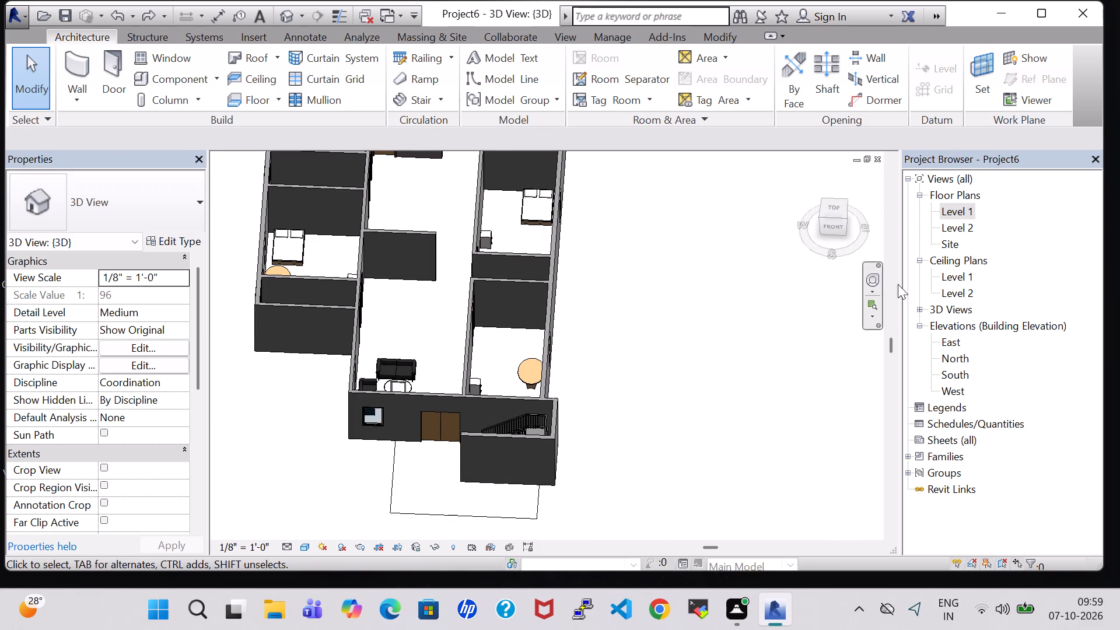
pyautogui.click(254, 102)
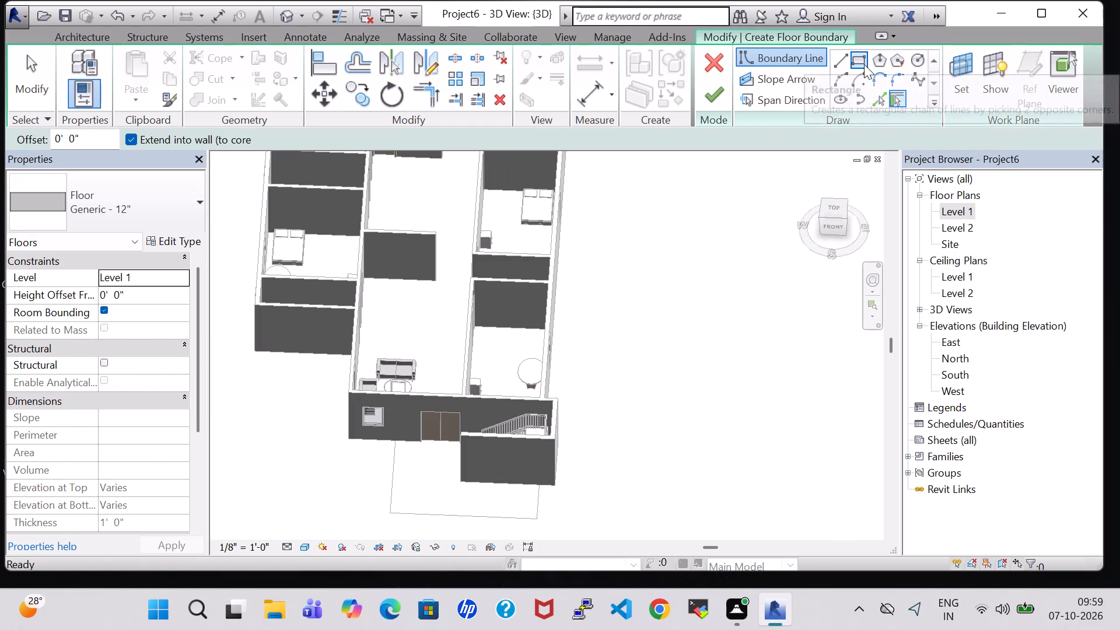
pyautogui.doubleClick(968, 214)
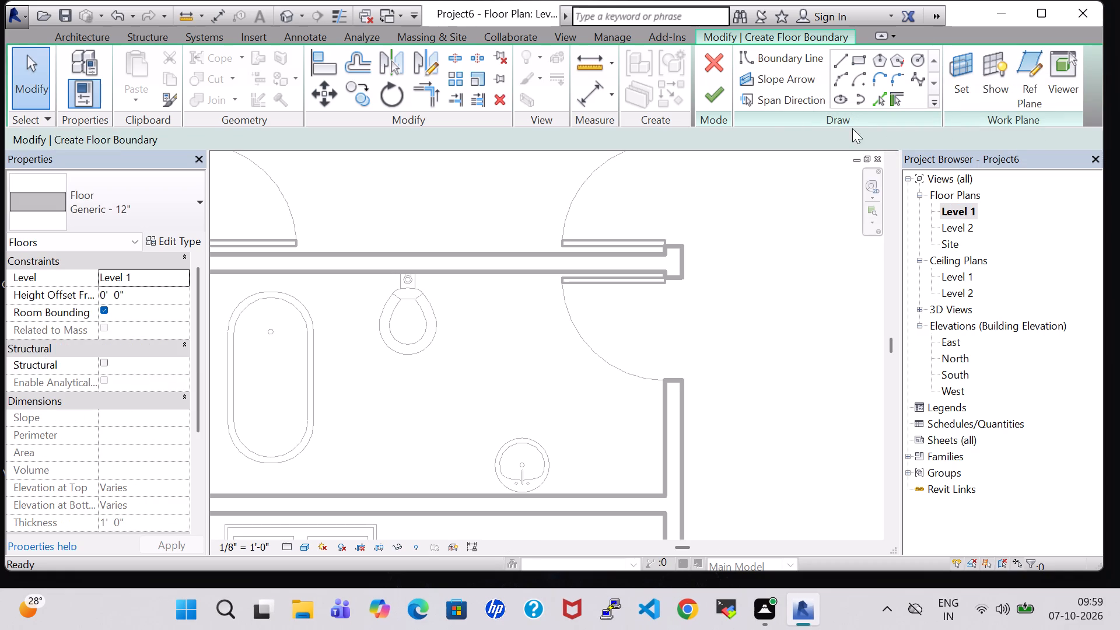
pyautogui.scroll(-11, 756, 254)
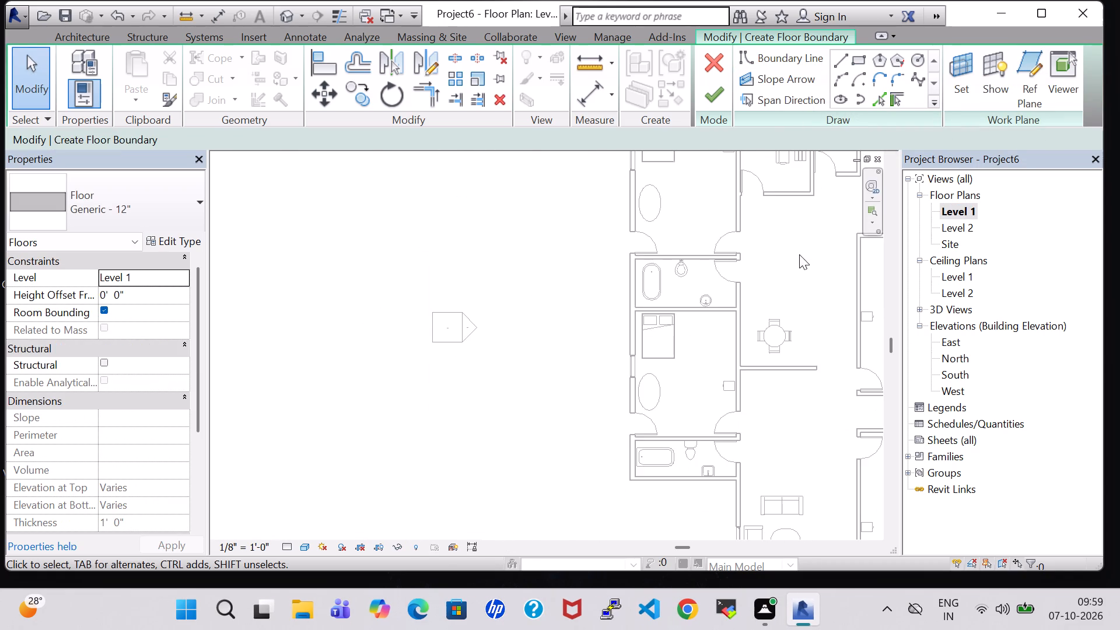
pyautogui.moveTo(799, 254); pyautogui.dragTo(694, 241, button='middle')
pyautogui.scroll(-4, 694, 241)
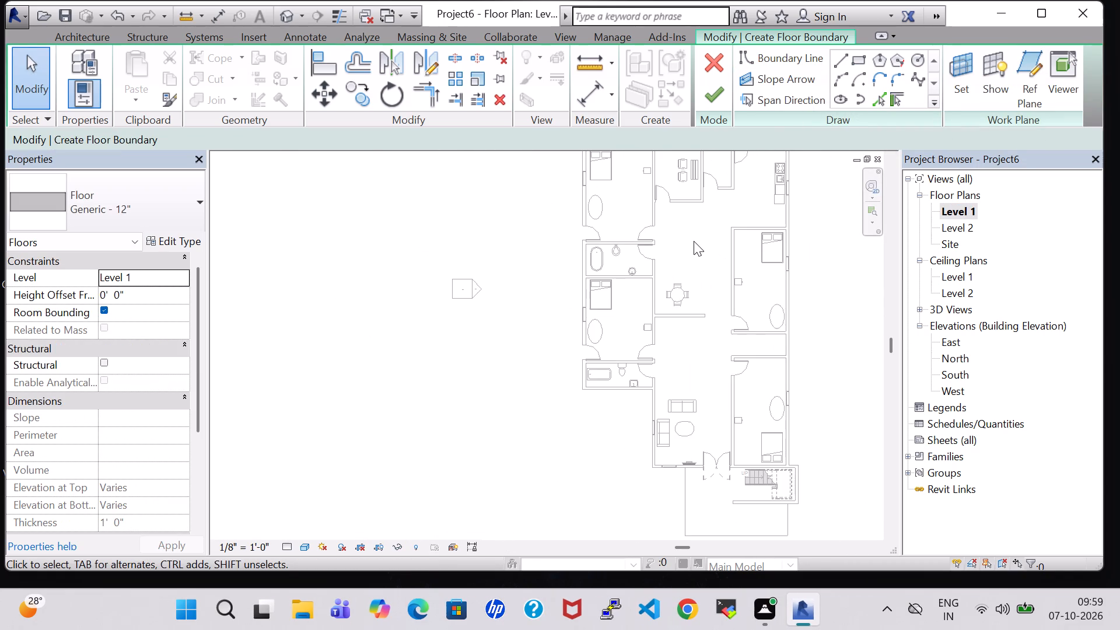
pyautogui.moveTo(849, 291); pyautogui.dragTo(821, 301, button='middle')
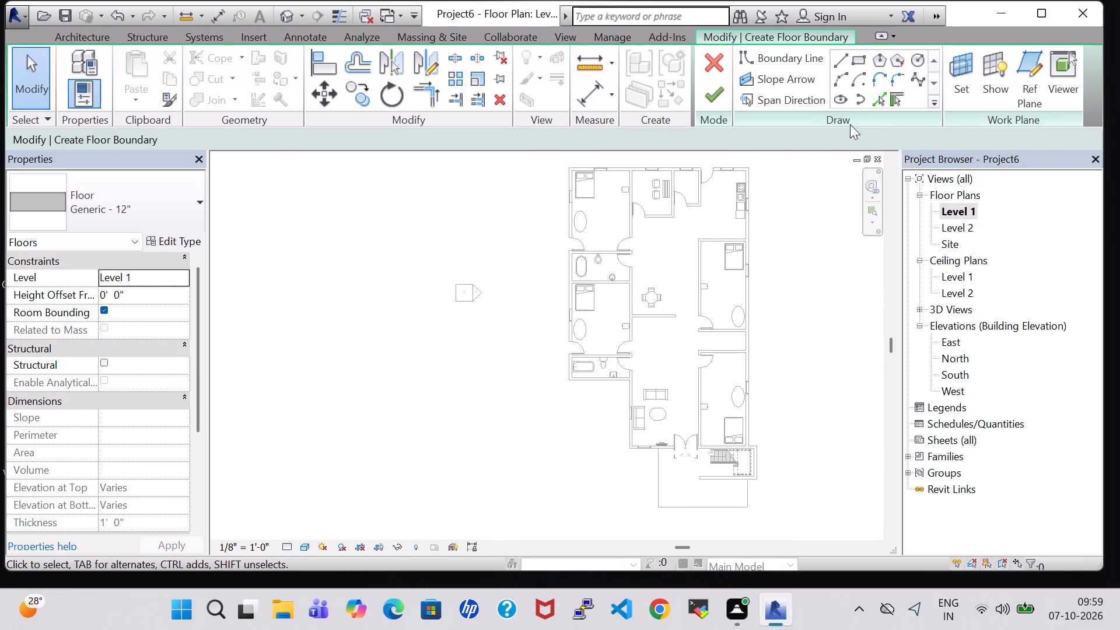
pyautogui.click(853, 55)
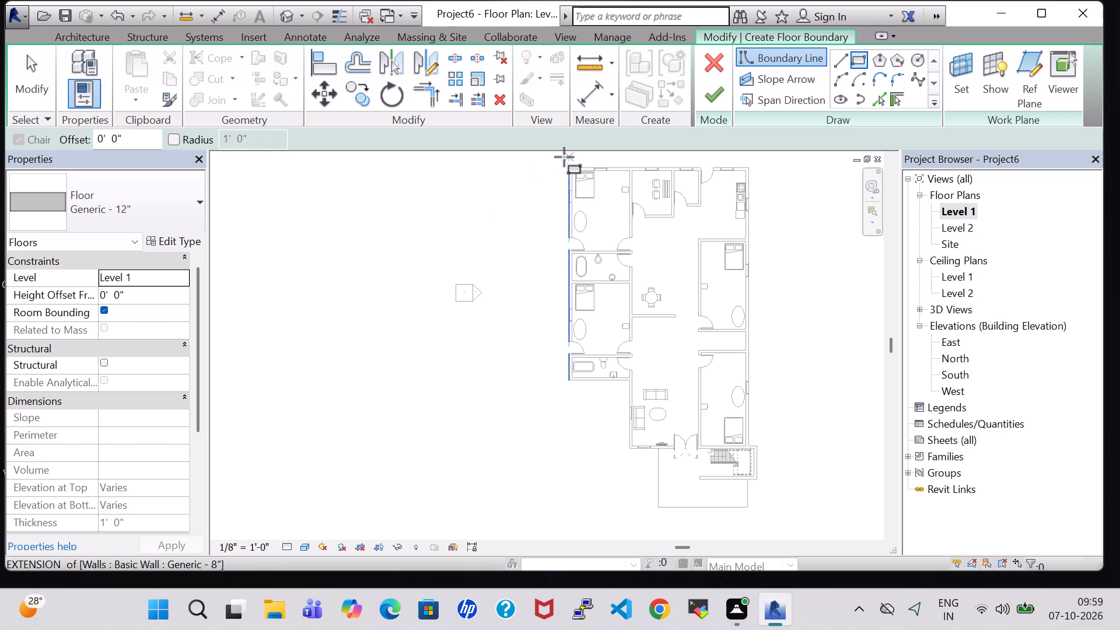
pyautogui.scroll(7, 564, 157)
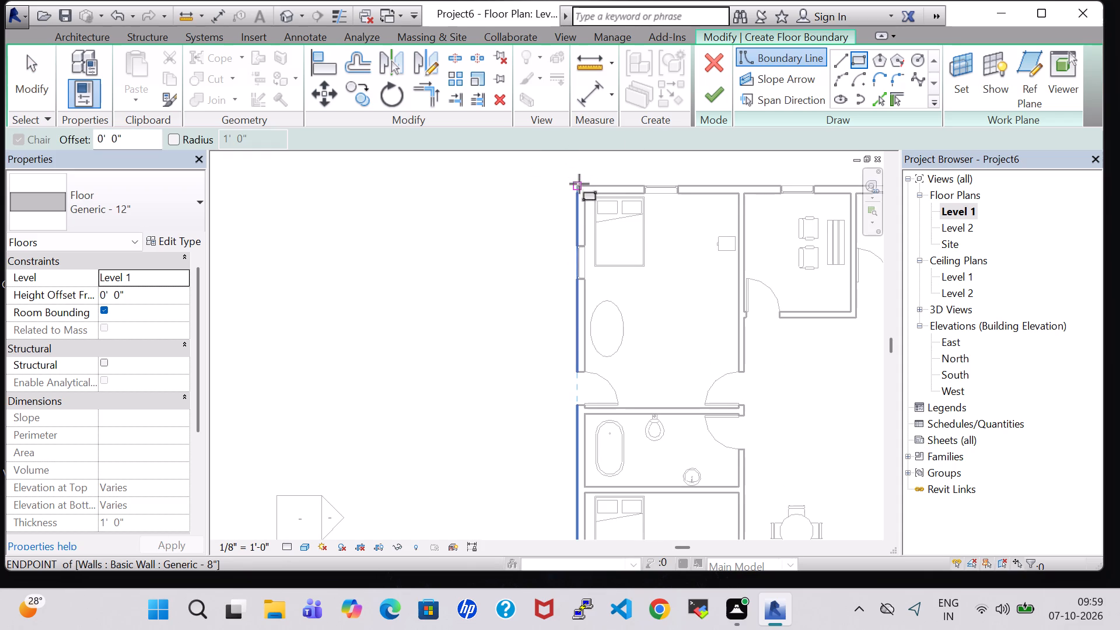
pyautogui.click(579, 184)
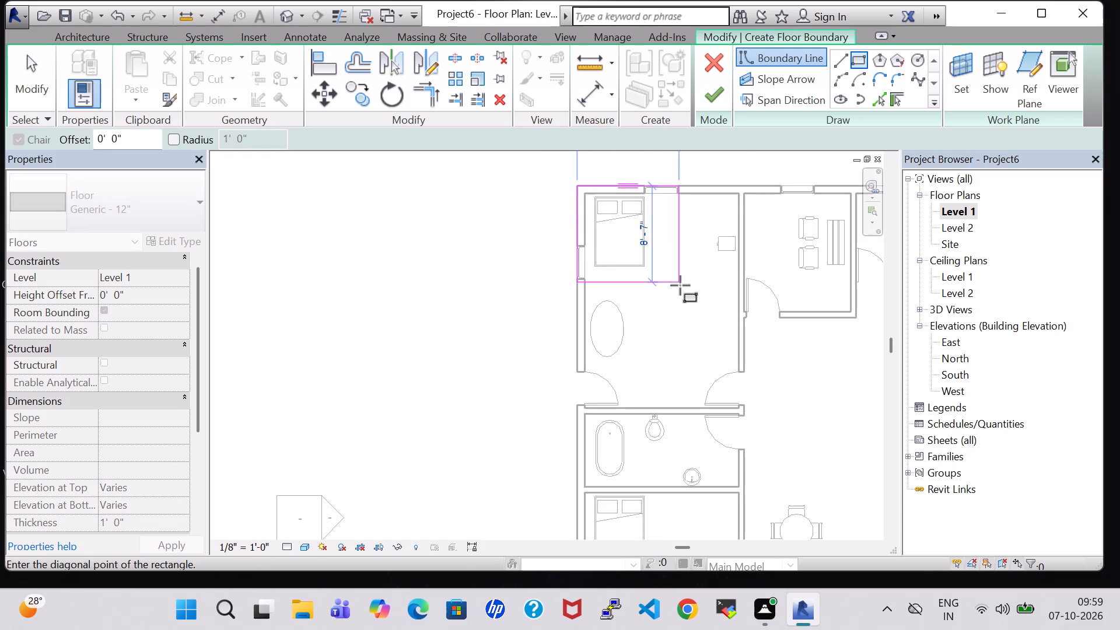
pyautogui.moveTo(740, 390); pyautogui.dragTo(538, 272, button='middle')
pyautogui.scroll(1, 538, 272)
pyautogui.moveTo(790, 527); pyautogui.dragTo(741, 292, button='middle')
pyautogui.scroll(1, 863, 513)
pyautogui.moveTo(863, 513); pyautogui.dragTo(843, 328, button='middle')
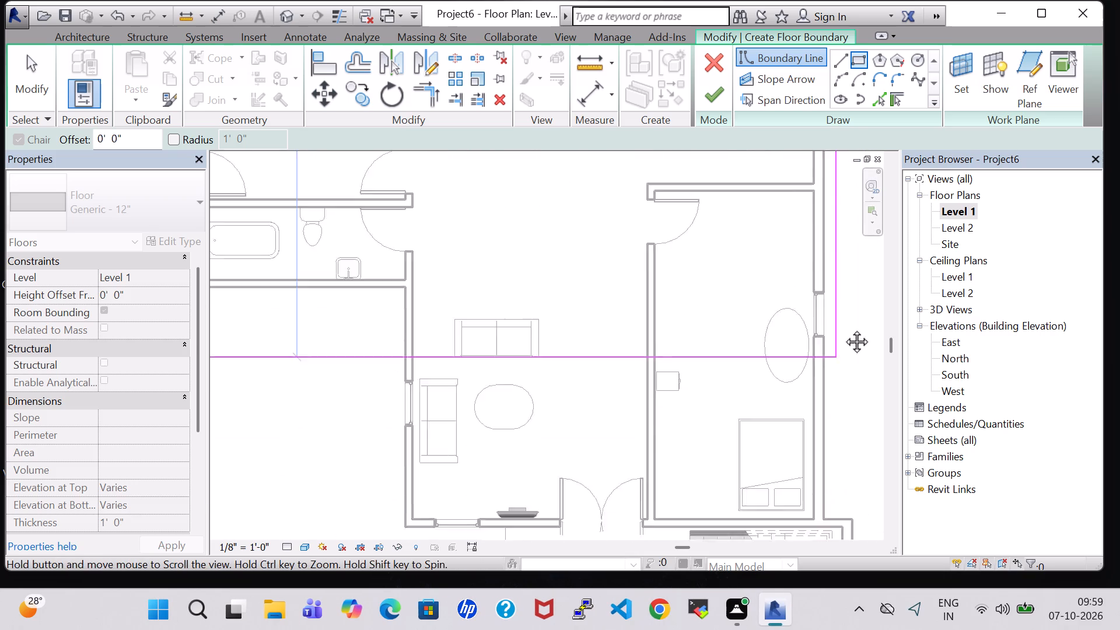
pyautogui.moveTo(843, 328); pyautogui.dragTo(859, 258, button='middle')
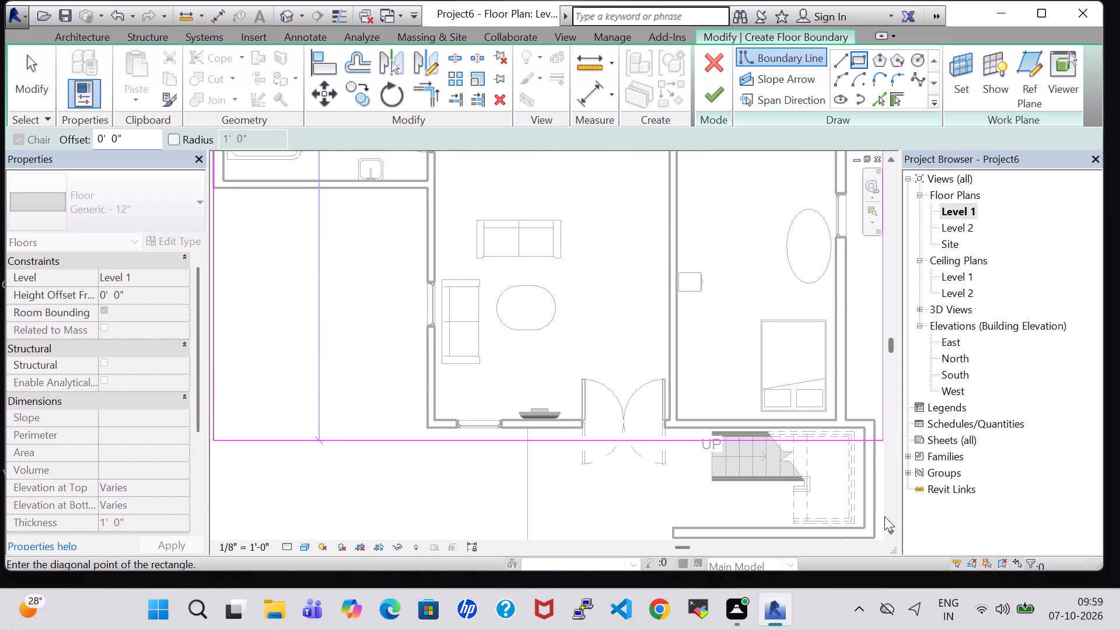
pyautogui.moveTo(884, 523); pyautogui.dragTo(876, 506, button='middle')
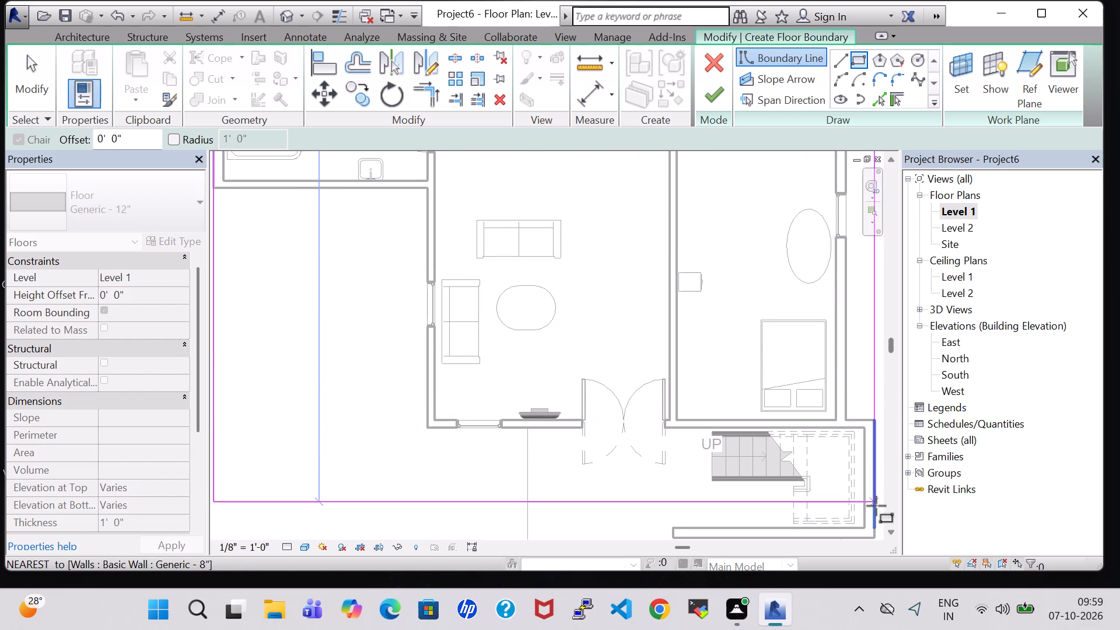
pyautogui.moveTo(876, 506); pyautogui.dragTo(877, 526, button='middle')
pyautogui.scroll(-6, 853, 401)
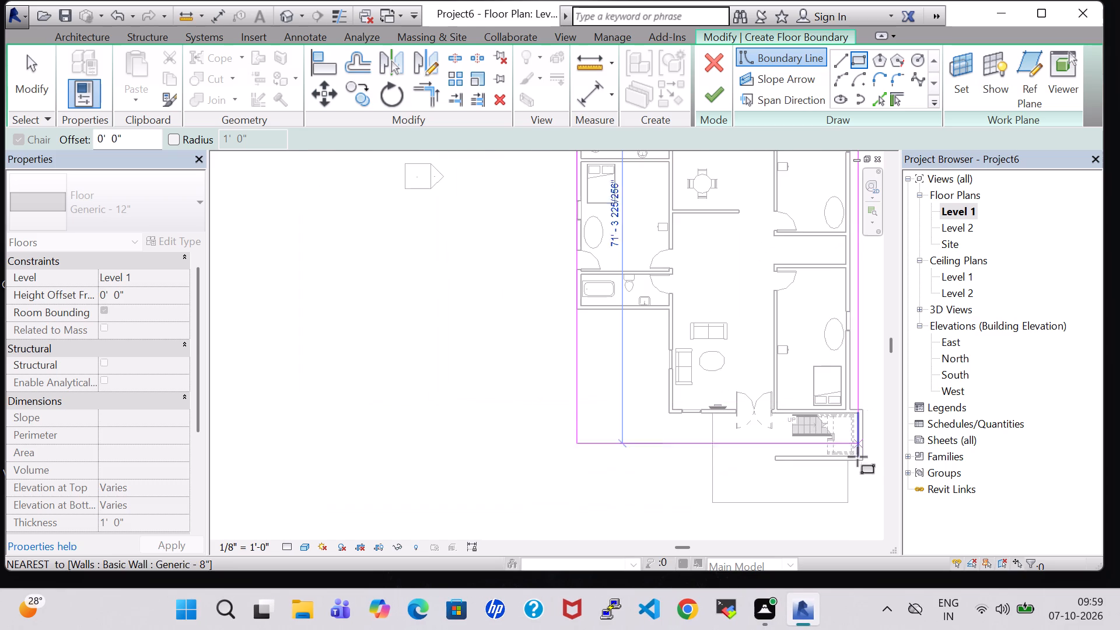
pyautogui.click(864, 504)
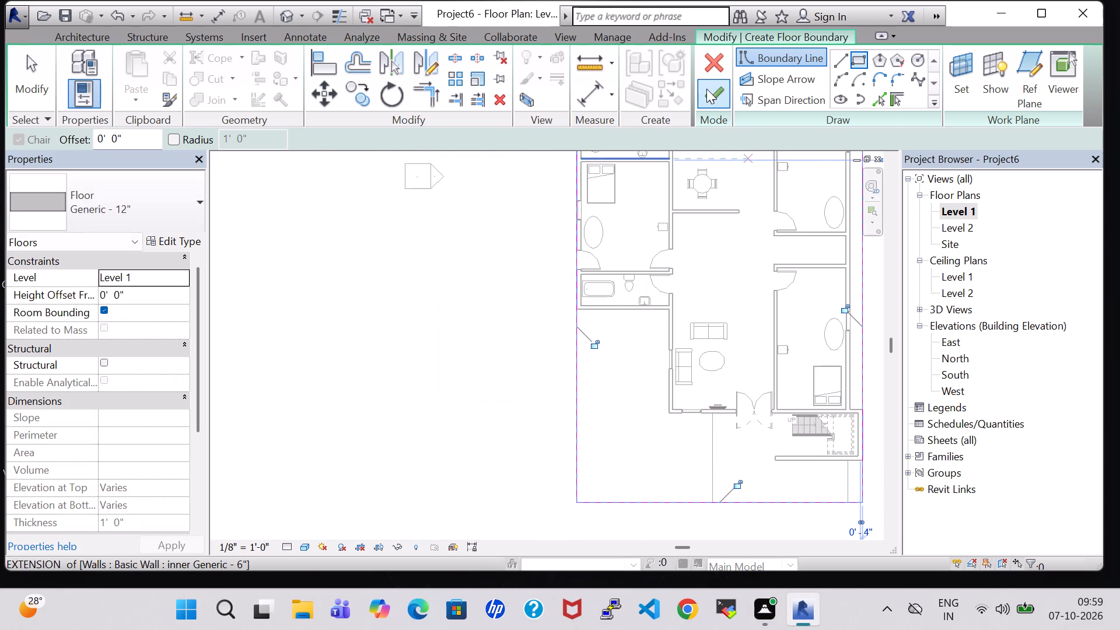
pyautogui.click(706, 89)
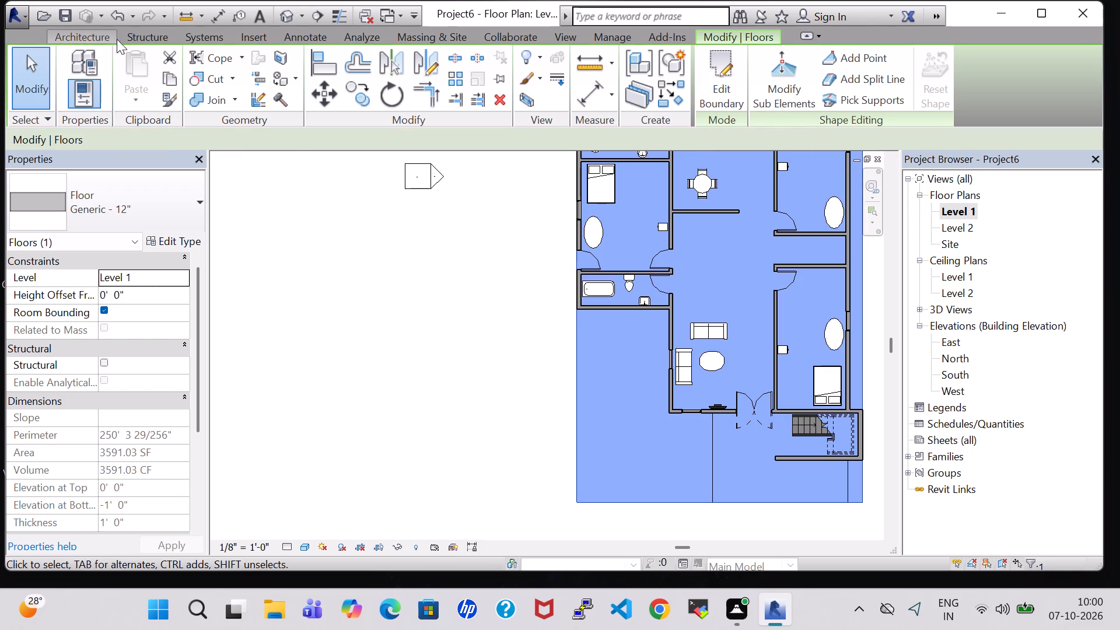
# Examine the new floor slab in 3D from above and from the front, including the room separation line beside the staircase.
pyautogui.click(292, 10)
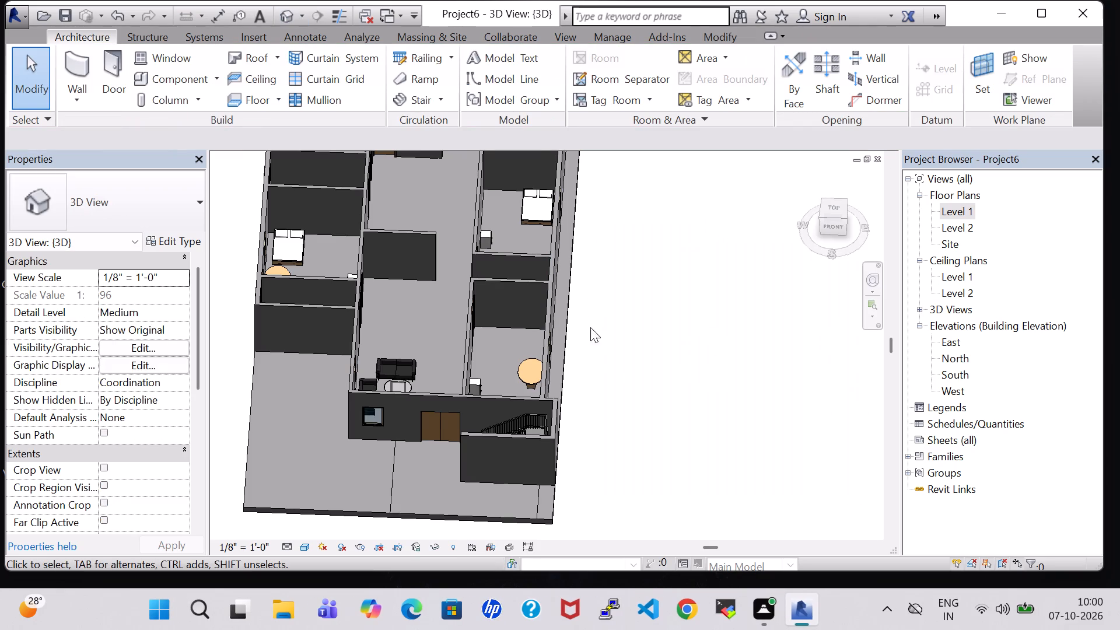
pyautogui.moveTo(595, 356); pyautogui.dragTo(662, 302, button='middle')
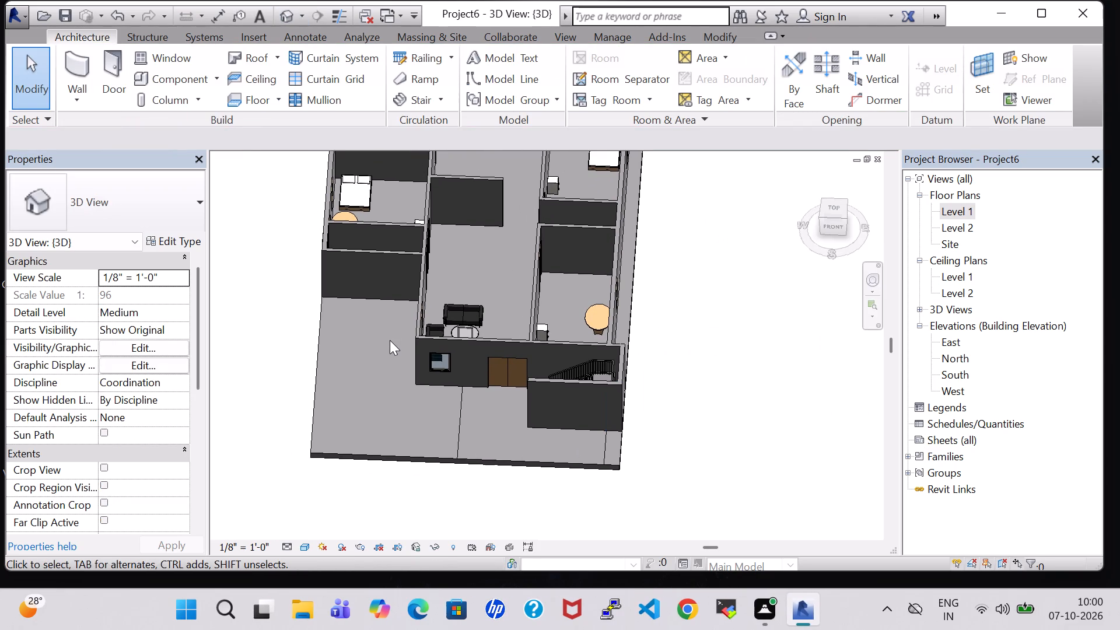
pyautogui.click(390, 340)
pyautogui.click(360, 330)
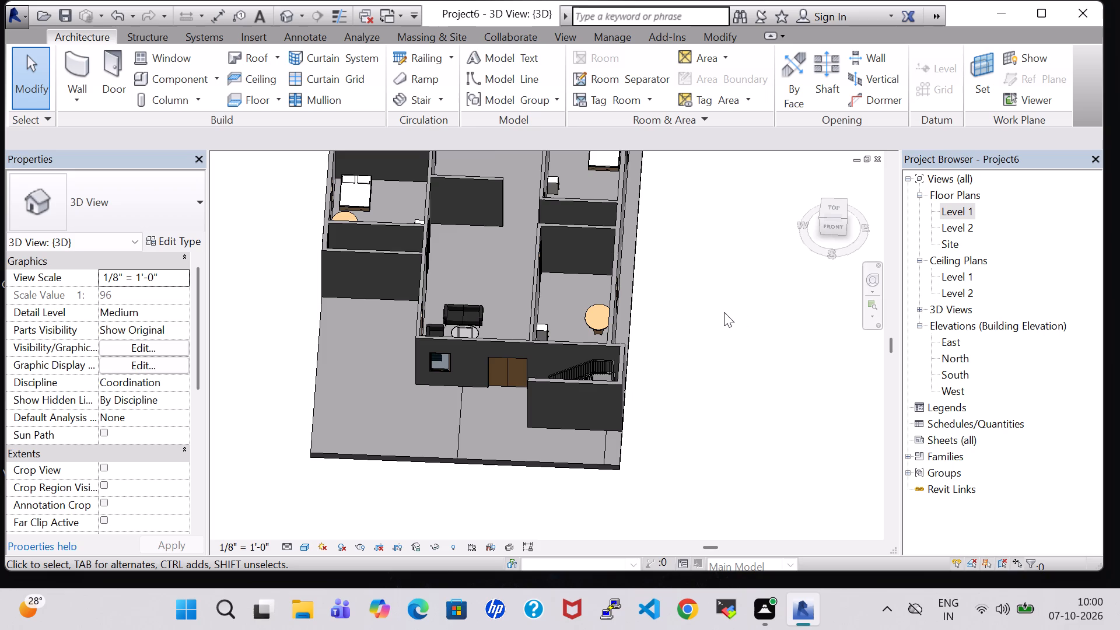
pyautogui.scroll(1, 723, 321)
pyautogui.press('Escape')
pyautogui.press('Escape')
pyautogui.press('Escape')
pyautogui.press('Escape')
pyautogui.press('Escape')
pyautogui.press('Escape')
pyautogui.press('Escape')
pyautogui.press('Escape')
pyautogui.moveTo(723, 321); pyautogui.dragTo(740, 269, button='middle')
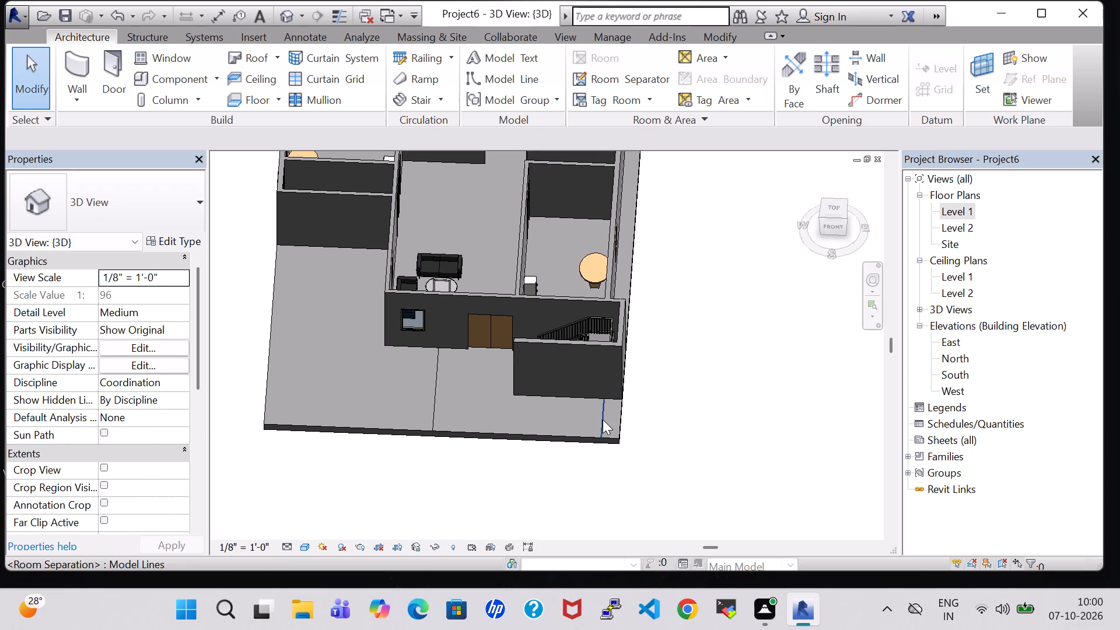
pyautogui.scroll(1, 603, 419)
pyautogui.click(603, 419)
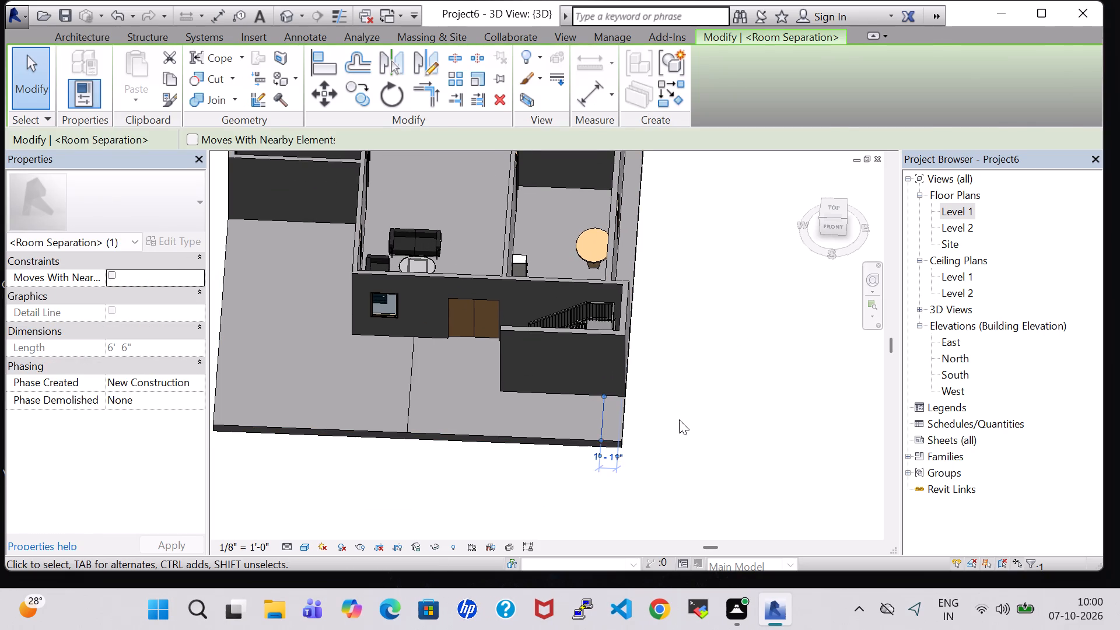
pyautogui.click(679, 419)
pyautogui.moveTo(684, 310); pyautogui.dragTo(755, 331, button='middle')
pyautogui.press('Escape')
pyautogui.press('Escape')
pyautogui.press('Escape')
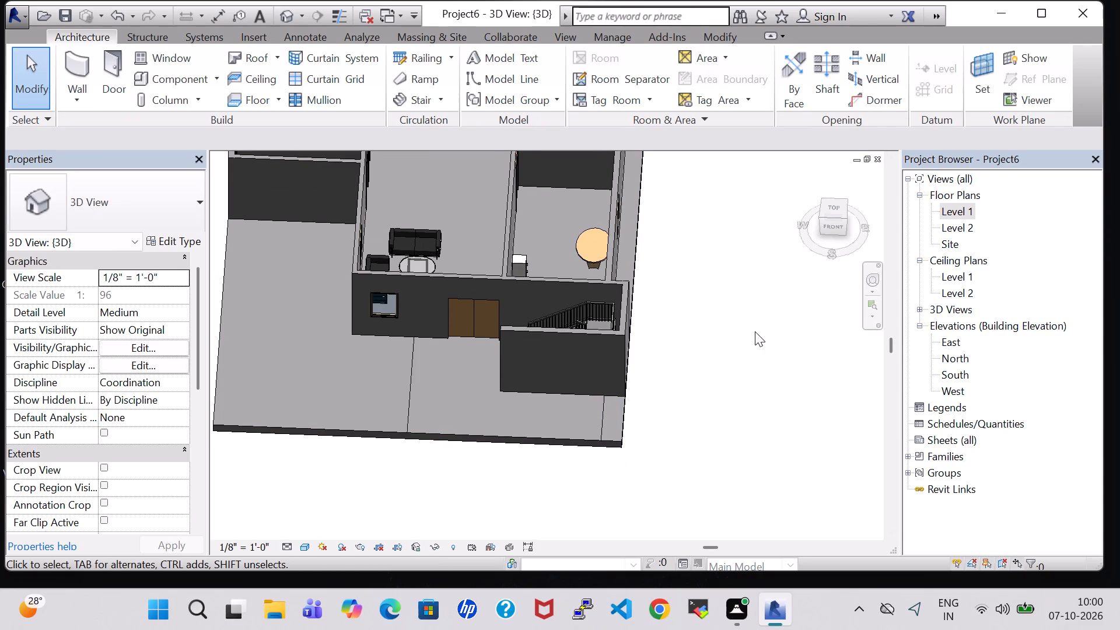
pyautogui.keyDown('shift'); pyautogui.moveTo(408, 476); pyautogui.dragTo(464, 325, button='middle'); pyautogui.keyUp('shift')
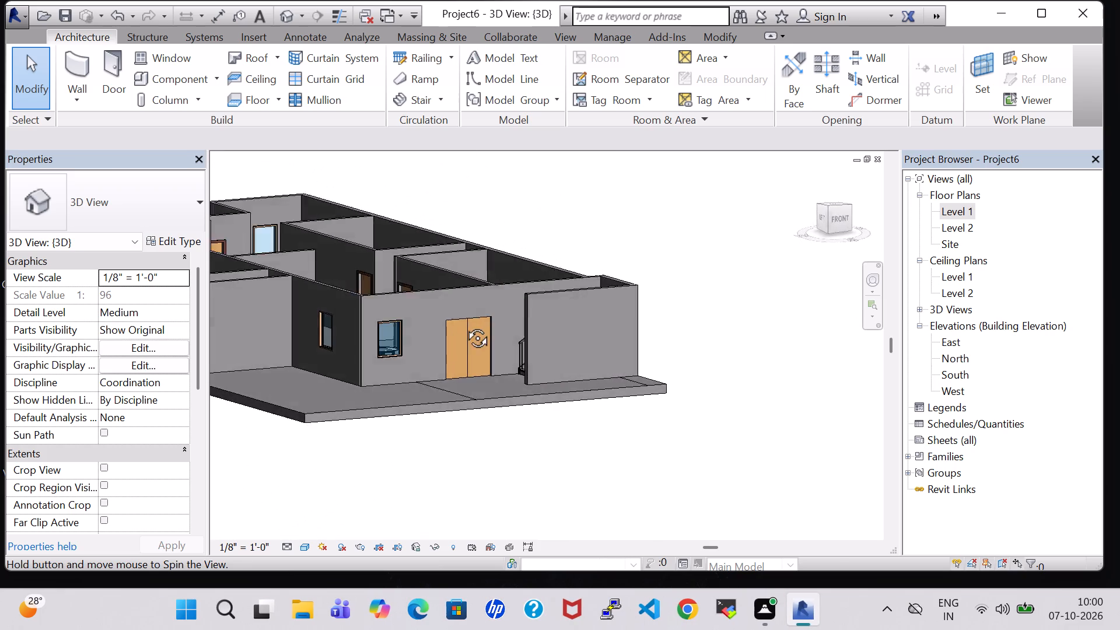
pyautogui.keyDown('shift'); pyautogui.moveTo(464, 325); pyautogui.dragTo(450, 320, button='middle'); pyautogui.keyUp('shift')
# Place tagged rooms on the Level 1 plan in the four northern spaces, including the kitchen, and in the west-side bedroom and two bathrooms.
pyautogui.doubleClick(959, 211)
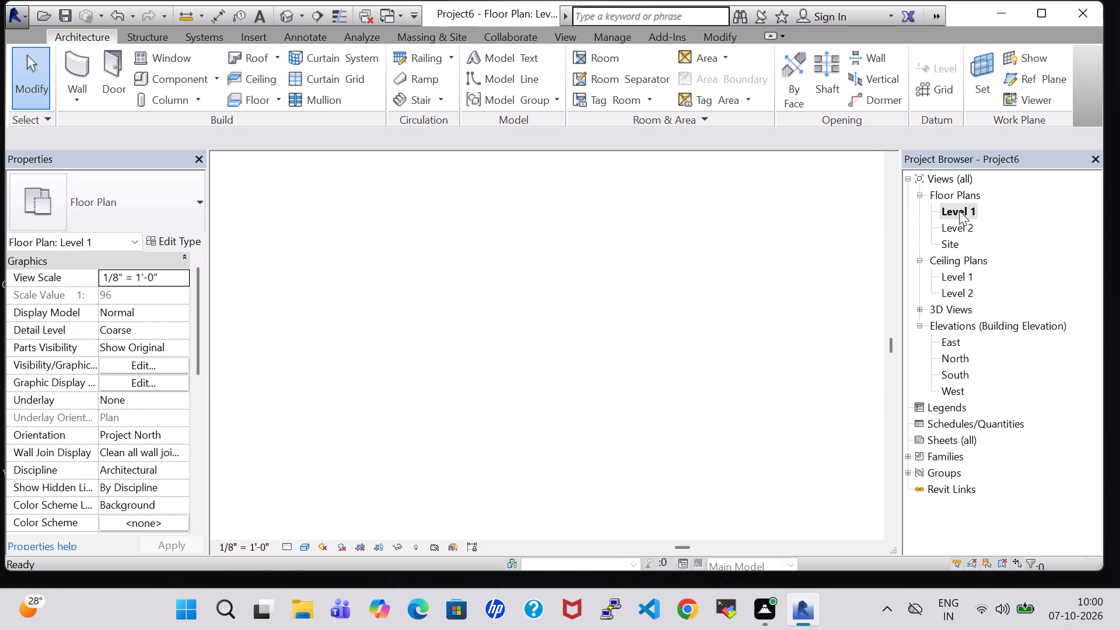
pyautogui.scroll(1, 751, 263)
pyautogui.moveTo(751, 263); pyautogui.dragTo(512, 429, button='middle')
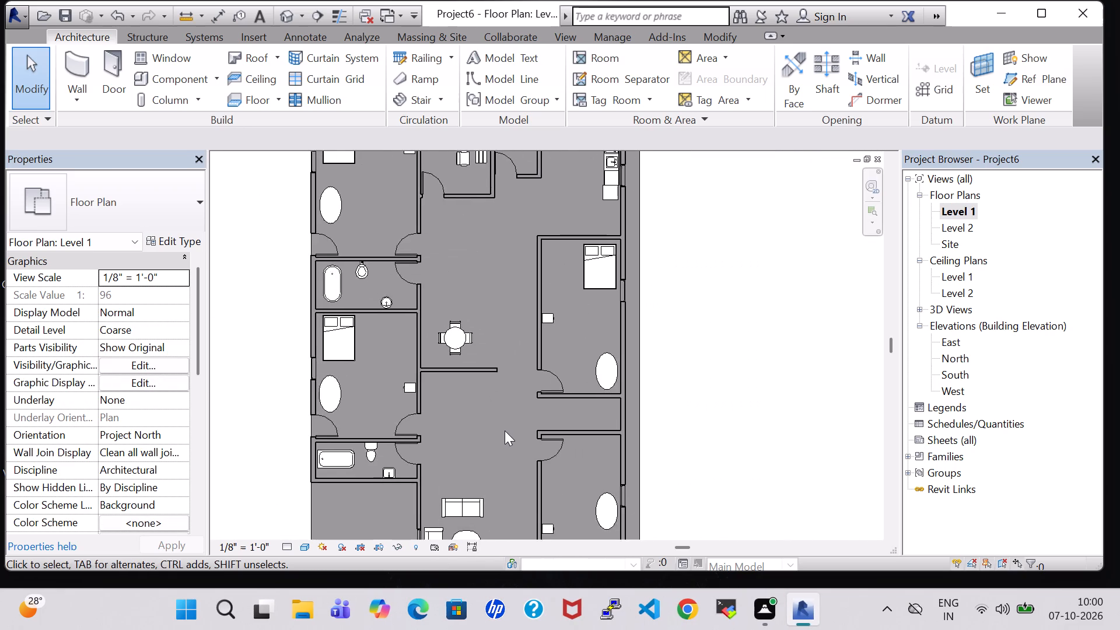
pyautogui.scroll(-4, 505, 430)
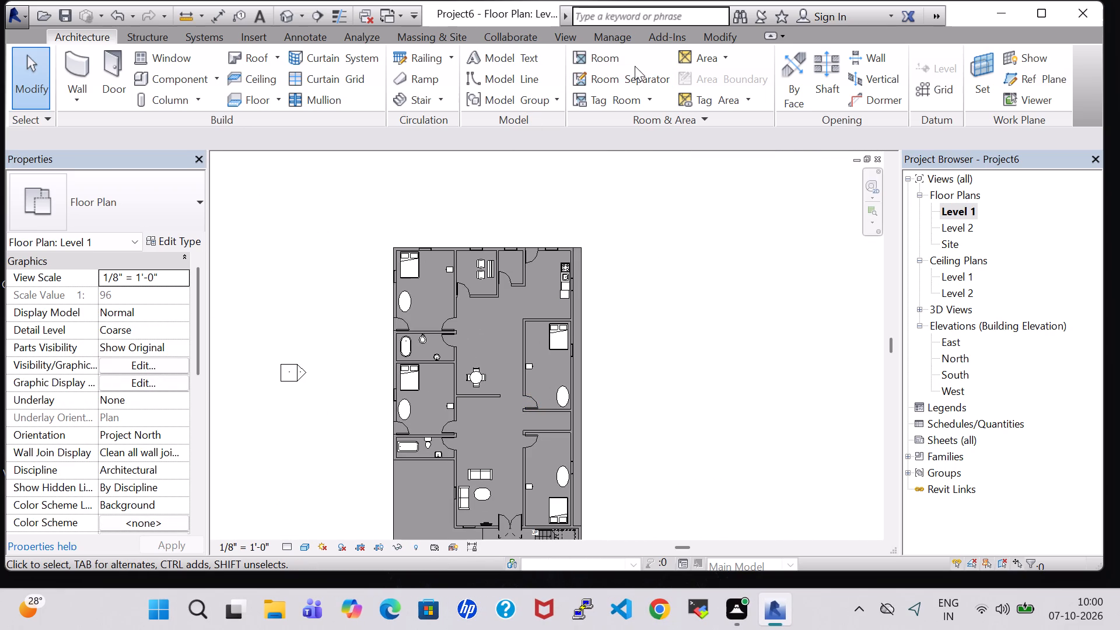
pyautogui.click(629, 64)
pyautogui.click(604, 49)
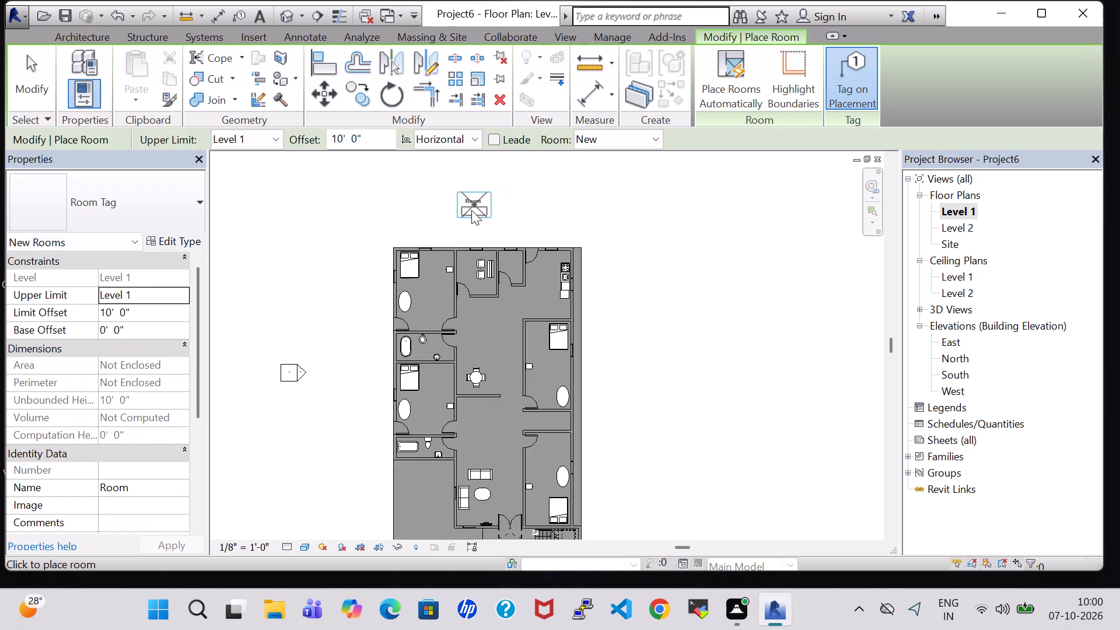
pyautogui.click(432, 290)
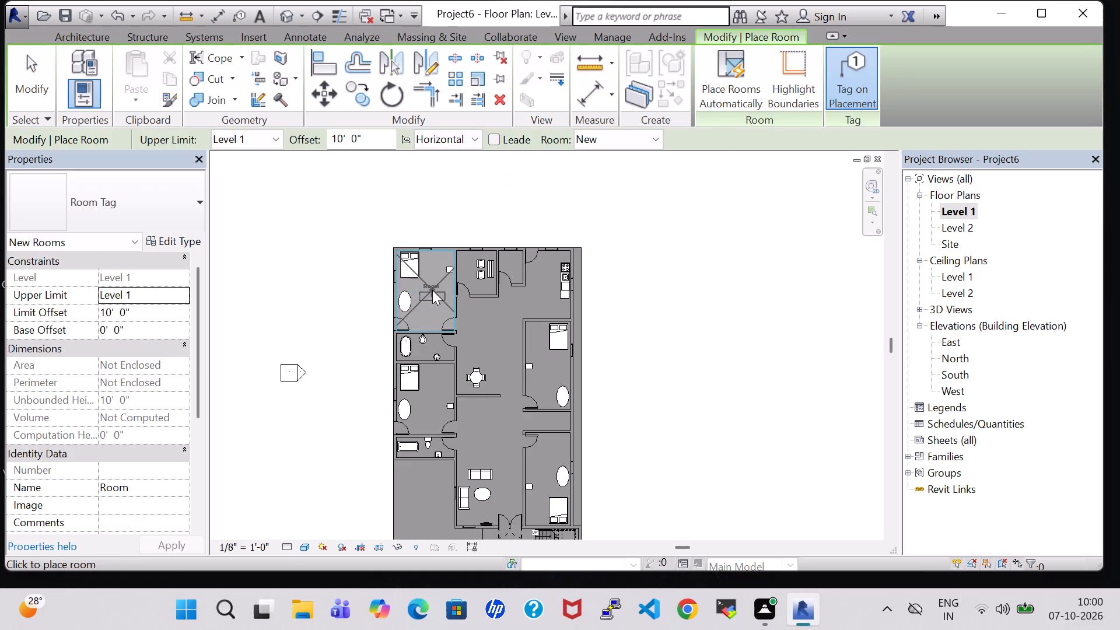
pyautogui.click(477, 275)
pyautogui.click(511, 267)
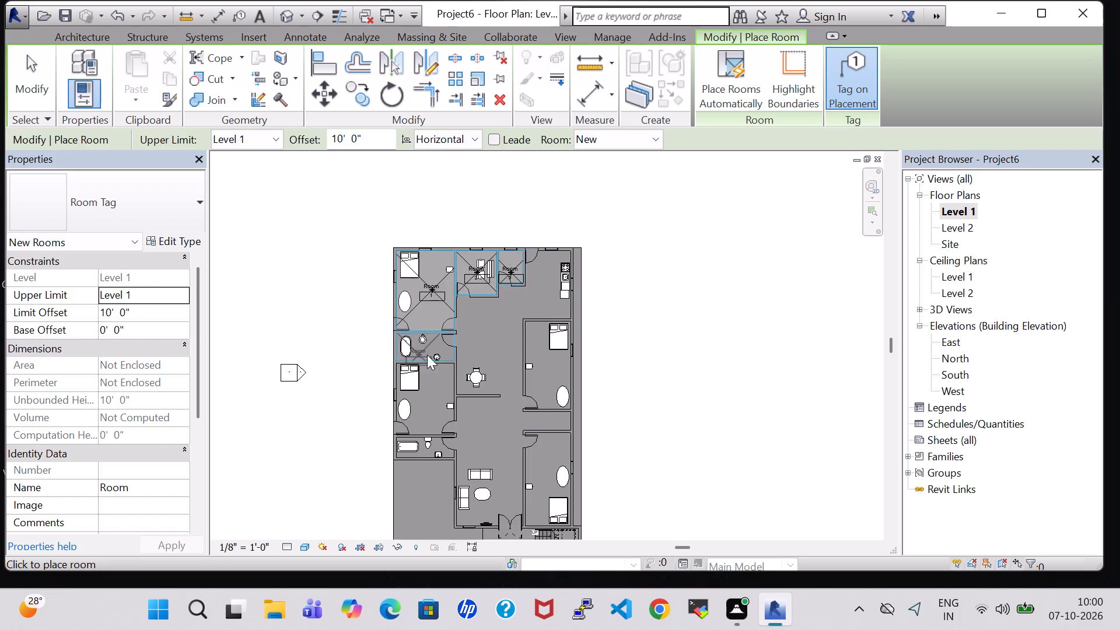
pyautogui.click(545, 290)
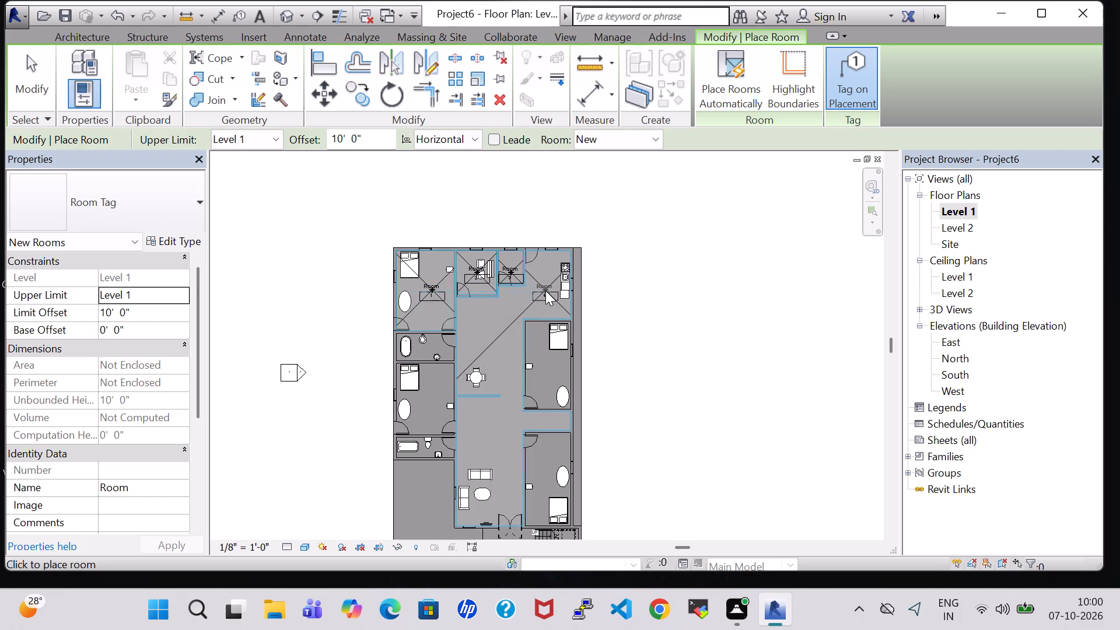
pyautogui.click(430, 348)
pyautogui.click(429, 396)
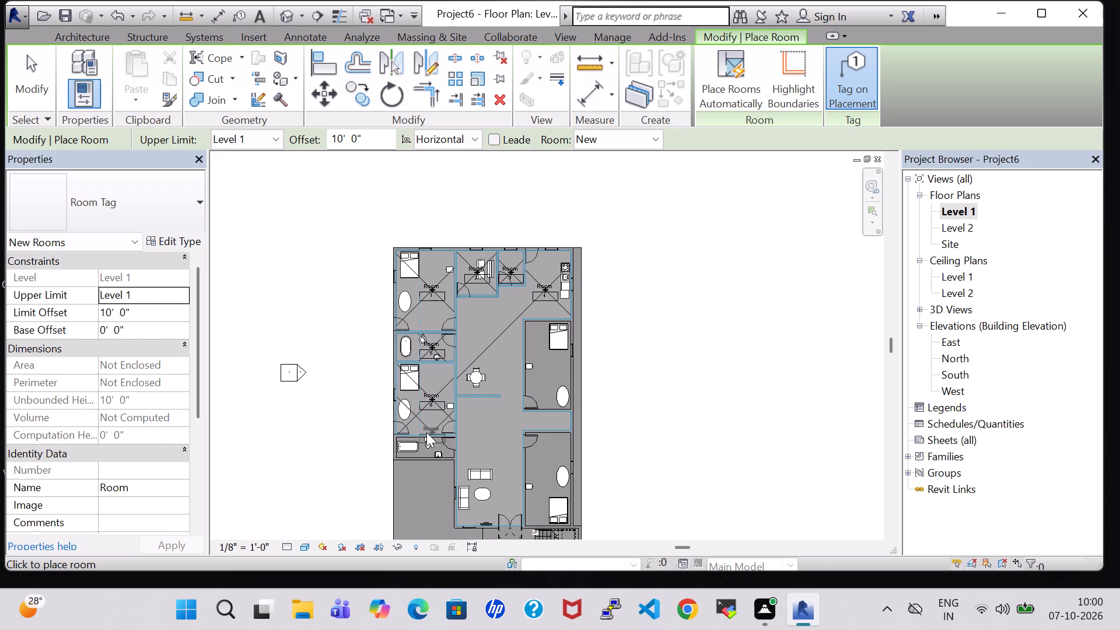
pyautogui.click(426, 439)
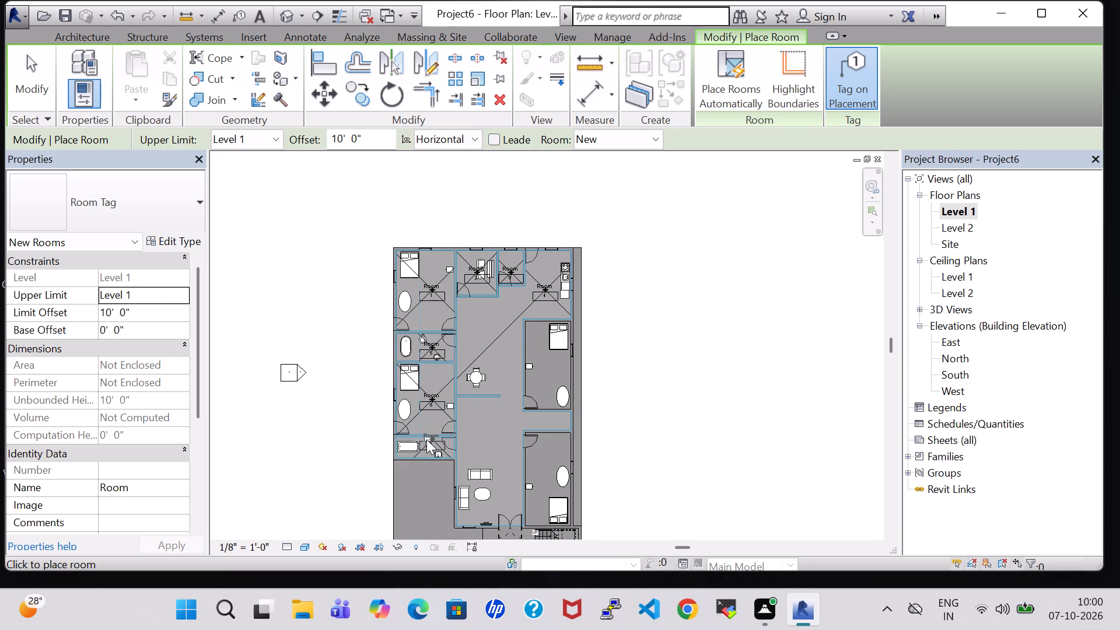
# Place tagged rooms in the living area, the two east-side bedrooms and the central dining area.
pyautogui.click(487, 470)
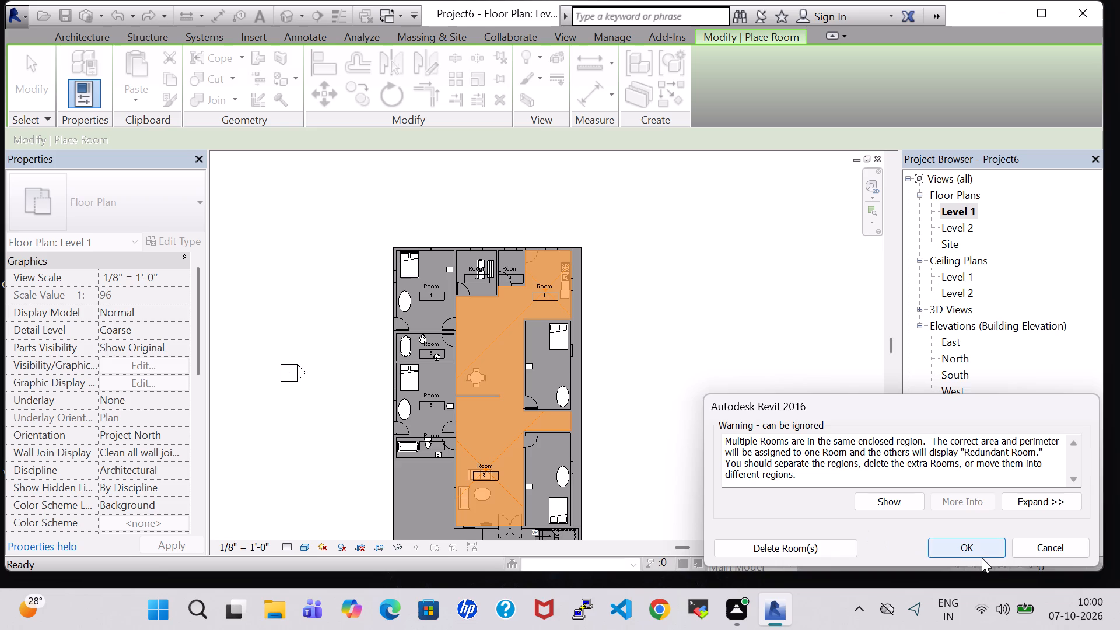
pyautogui.click(982, 558)
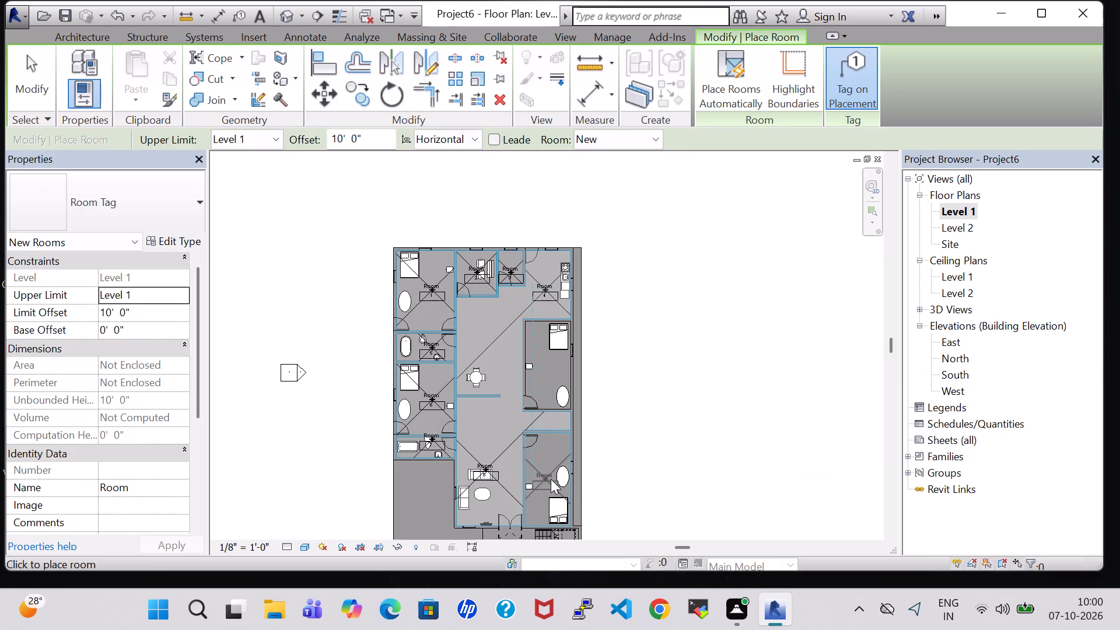
pyautogui.click(551, 479)
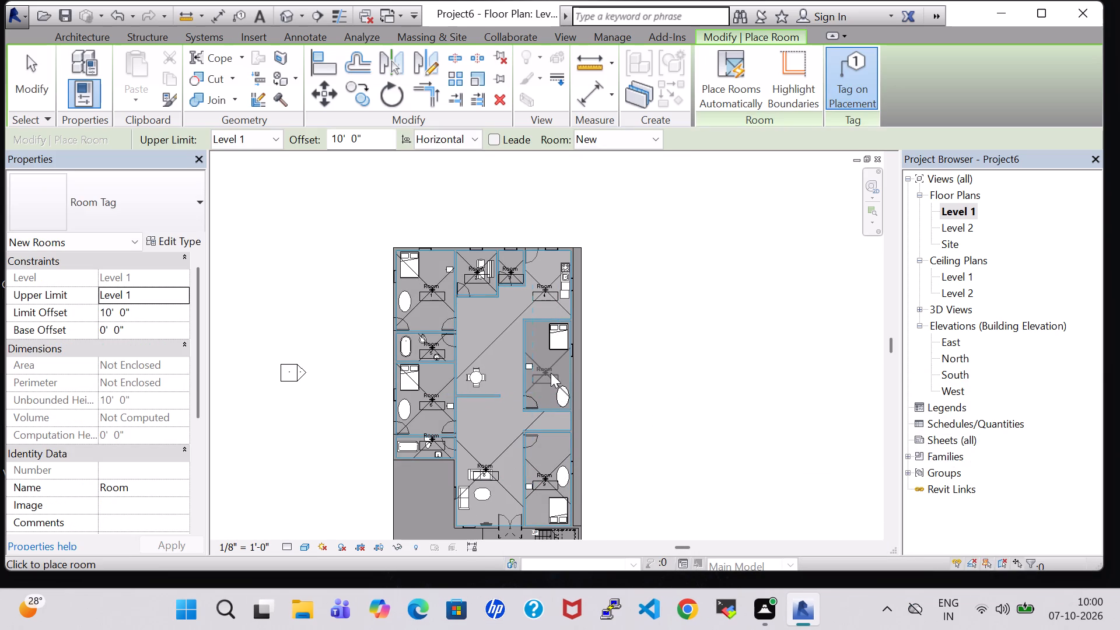
pyautogui.click(551, 373)
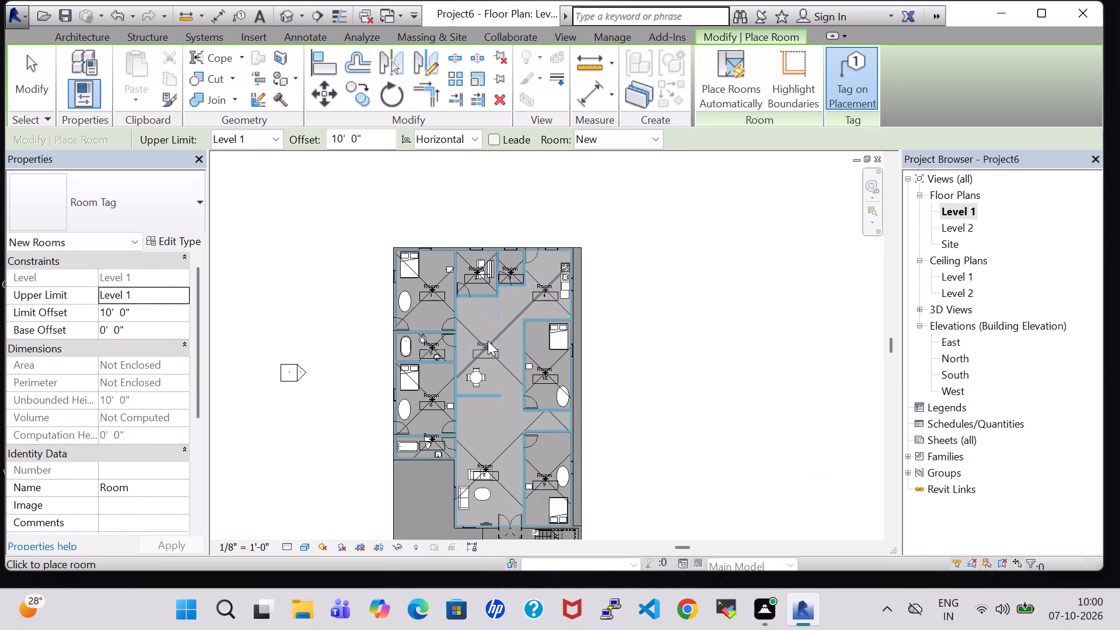
pyautogui.click(488, 341)
pyautogui.click(977, 559)
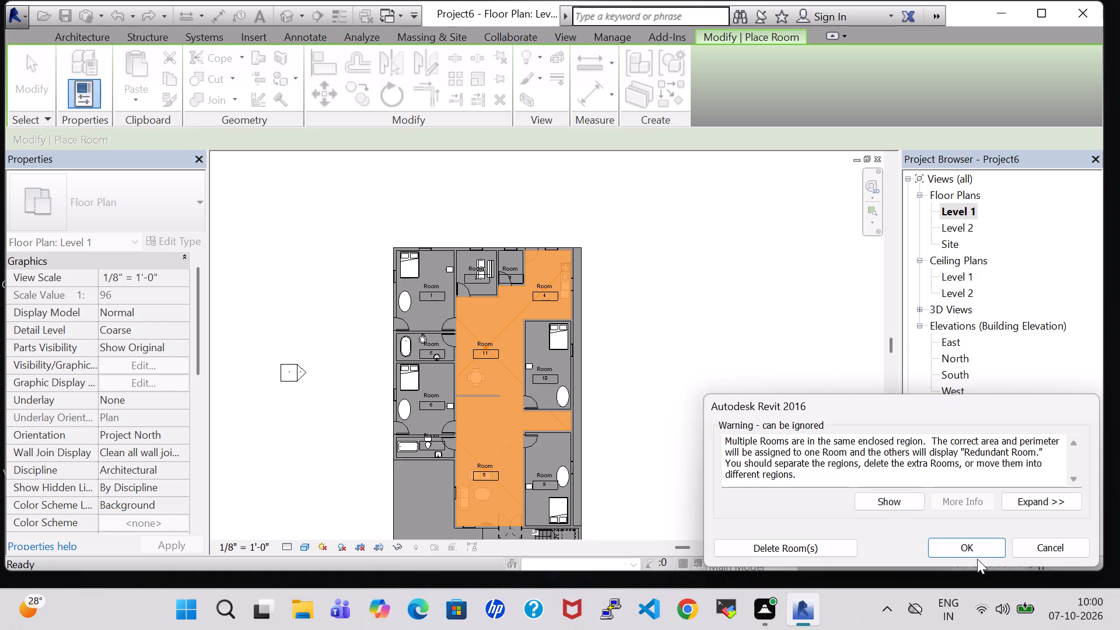
pyautogui.click(964, 544)
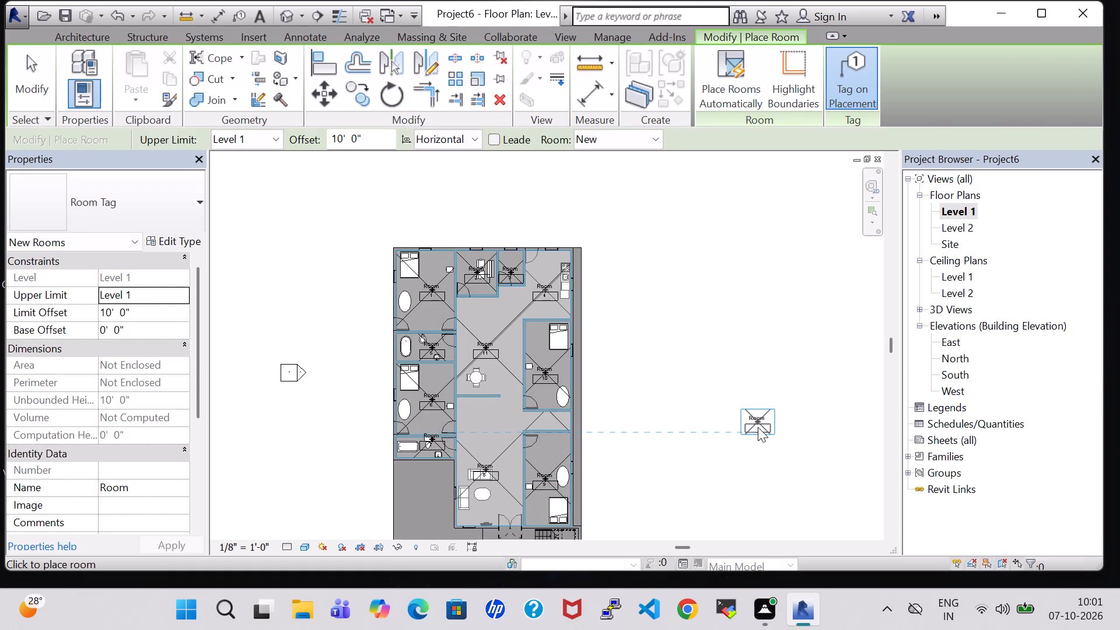
pyautogui.press('Escape')
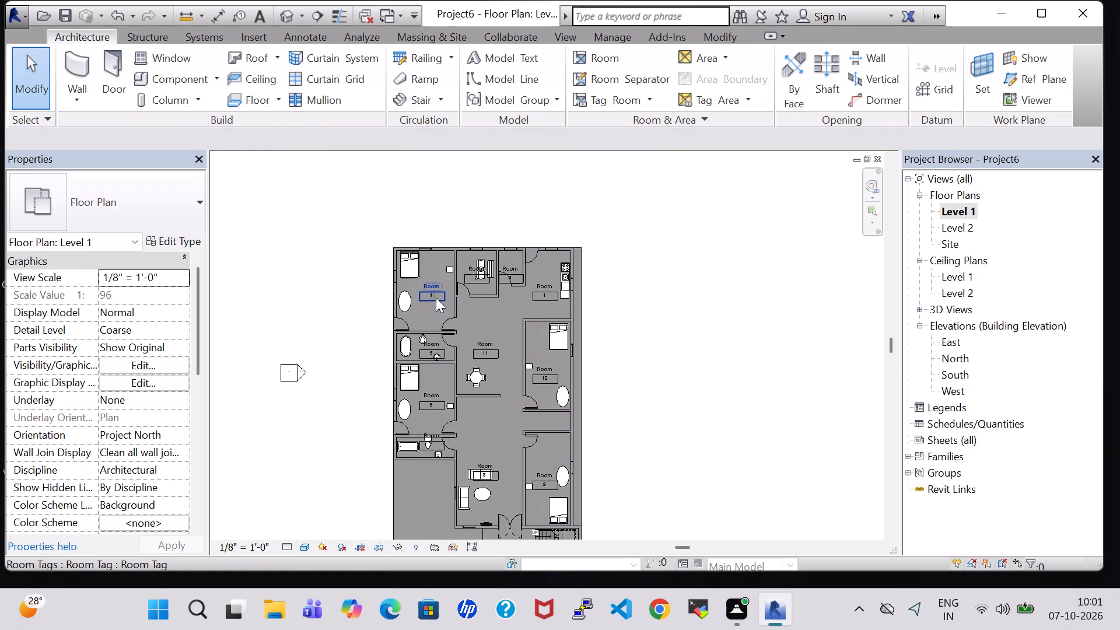
# Turn off Show Room Number in the Room Tag type.
pyautogui.click(439, 296)
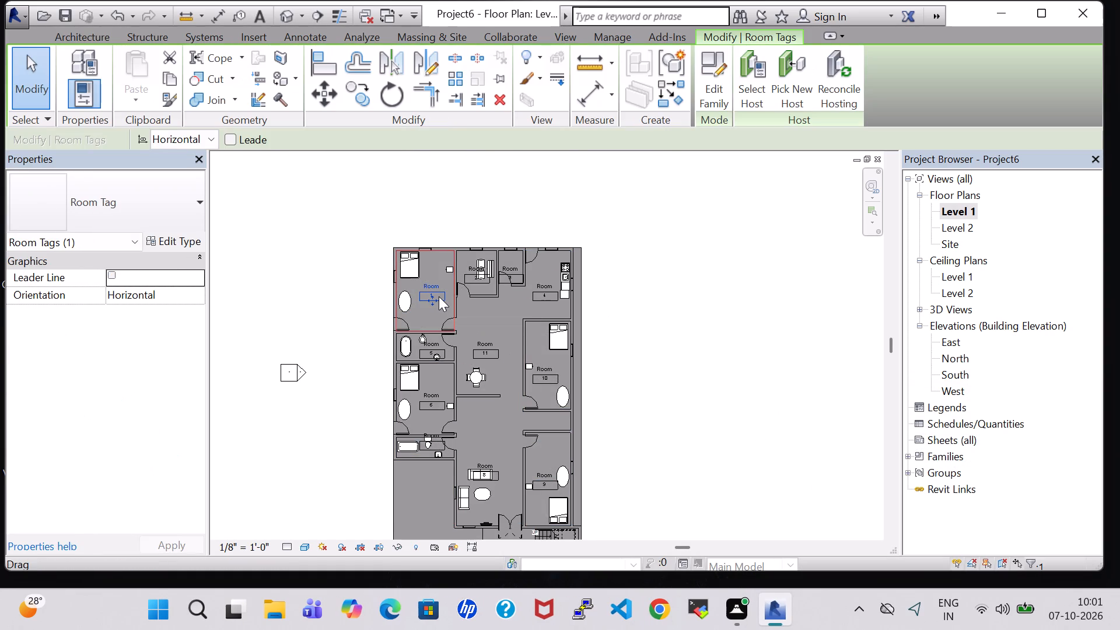
pyautogui.click(167, 244)
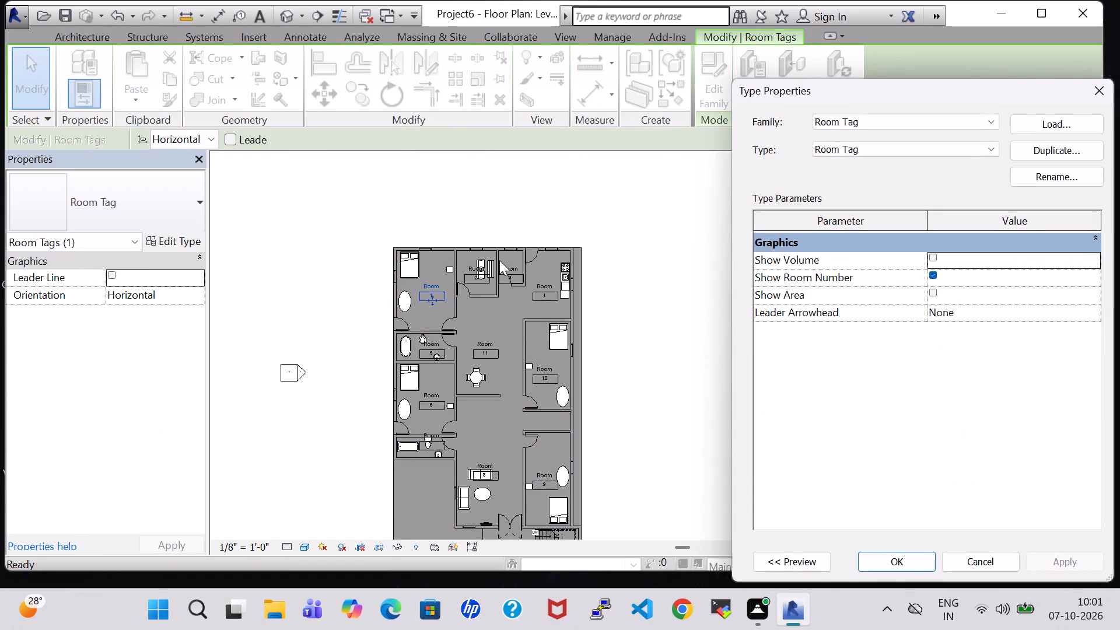
pyautogui.click(936, 280)
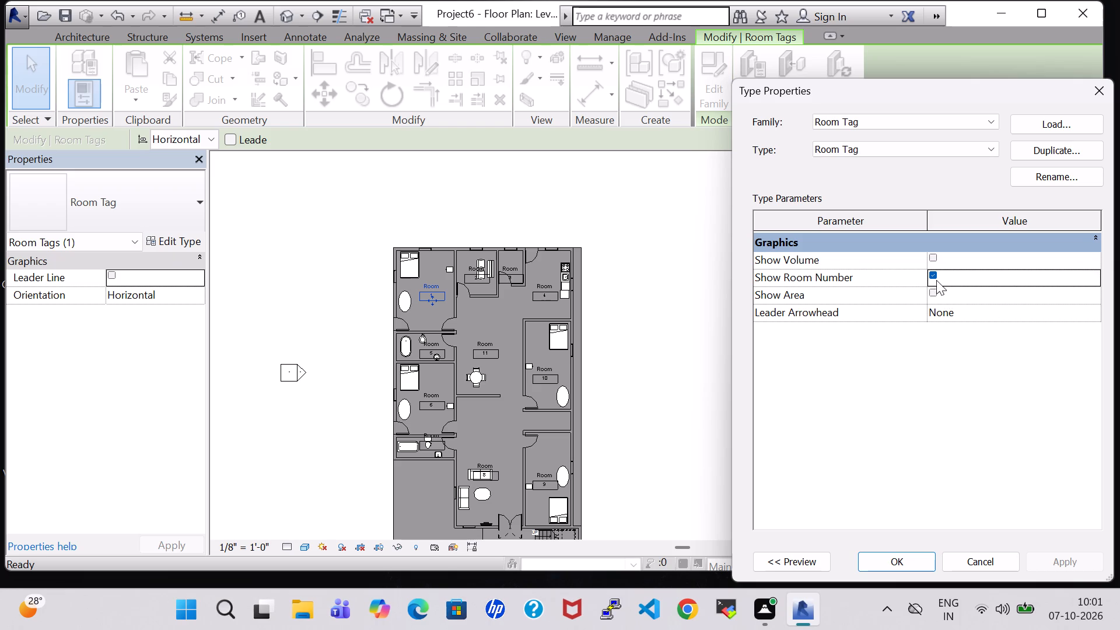
pyautogui.click(933, 278)
pyautogui.click(1080, 562)
pyautogui.click(916, 566)
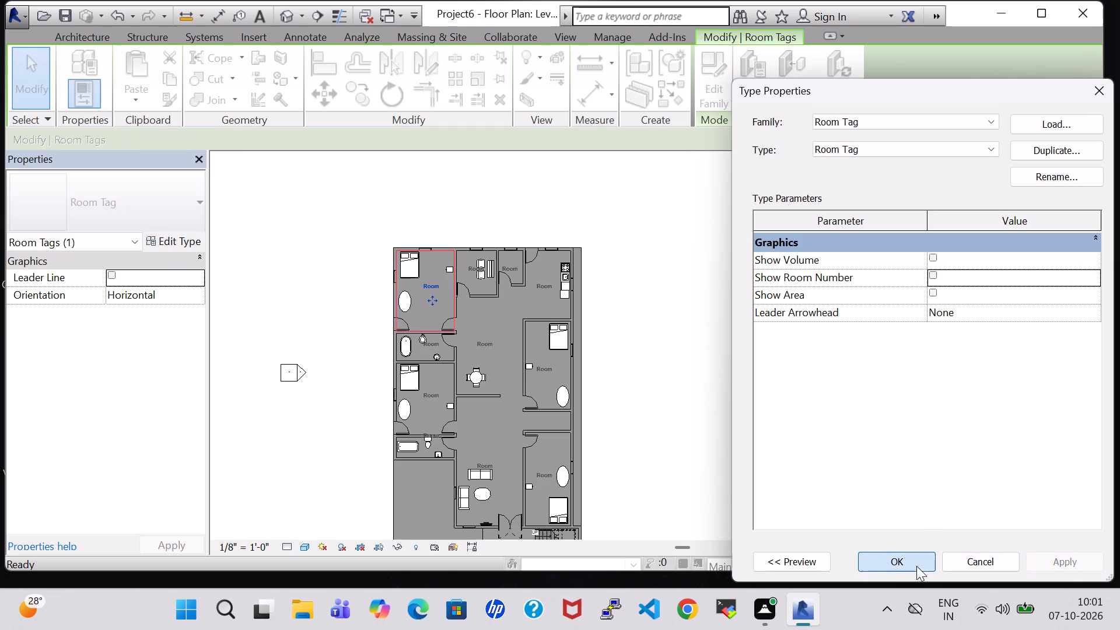
# Rename the room tag in the northwest bedroom as BED ROOM.
pyautogui.click(430, 288)
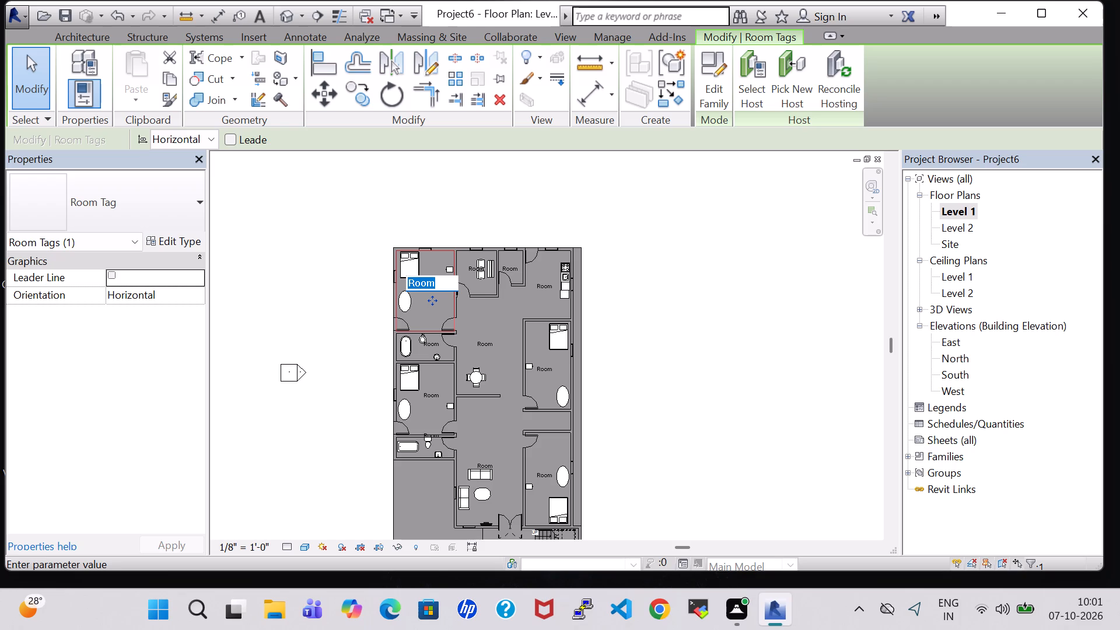
pyautogui.scroll(7, 430, 288)
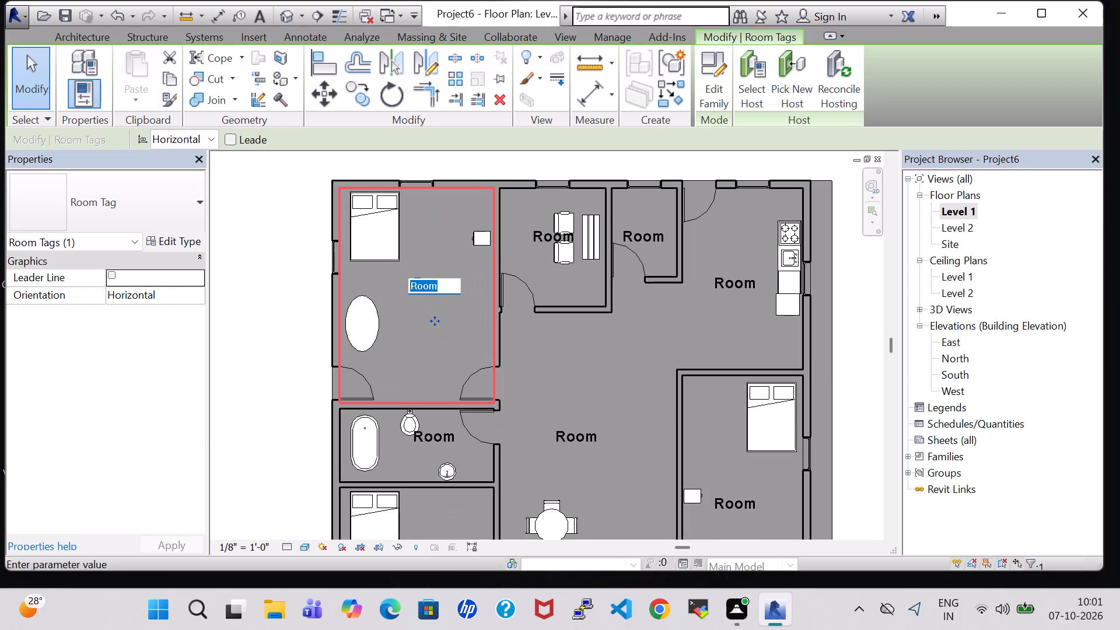
pyautogui.press('BackSpace')
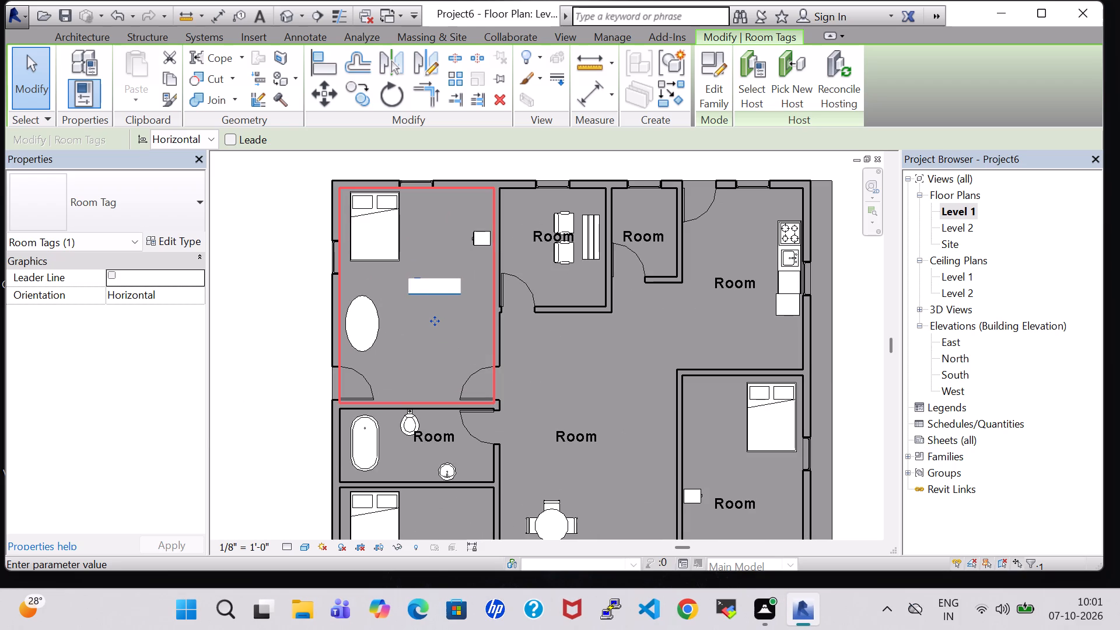
pyautogui.write('BED RPO')
pyautogui.press('BackSpace')
pyautogui.press('BackSpace')
pyautogui.write('OOM')
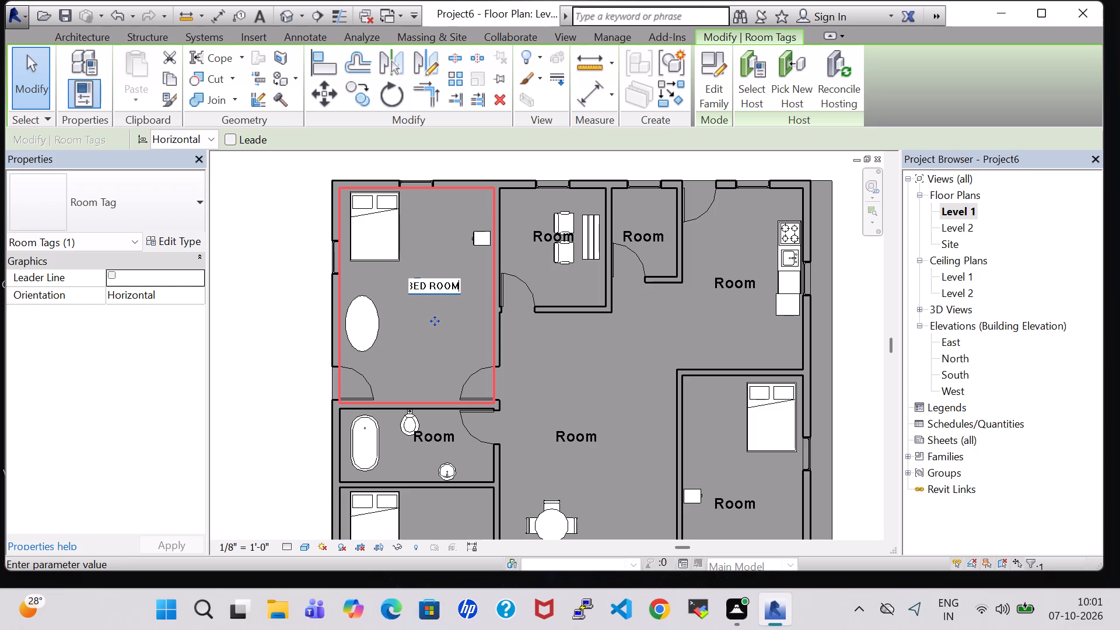
pyautogui.press('Return')
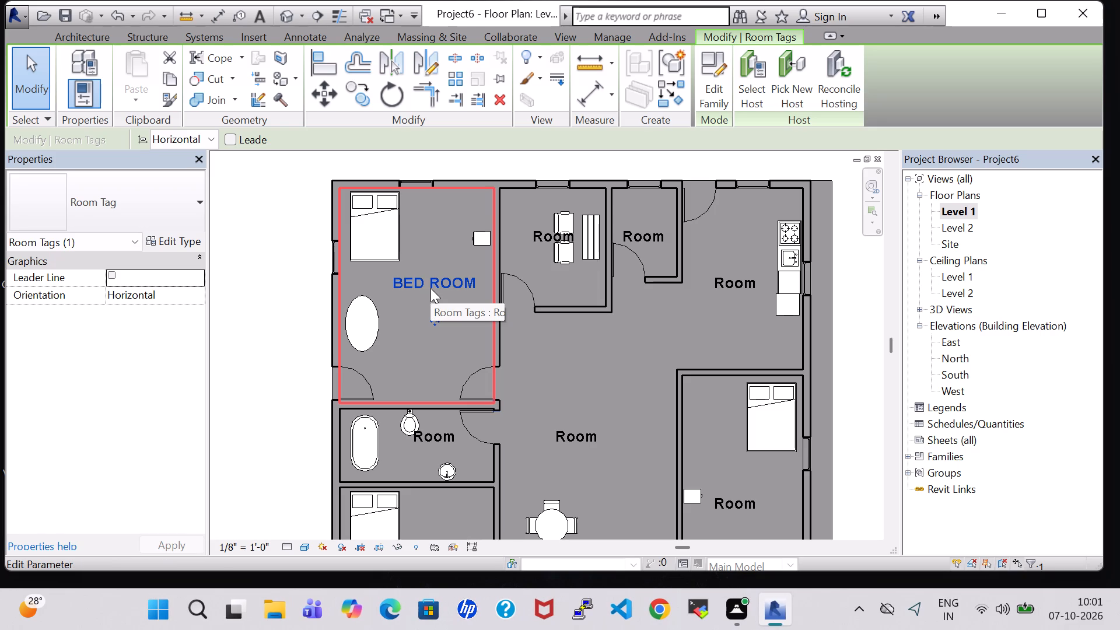
# Rename the room with the desk and chairs, just east of the northwest bedroom, as STUDY ROOM.
pyautogui.click(536, 233)
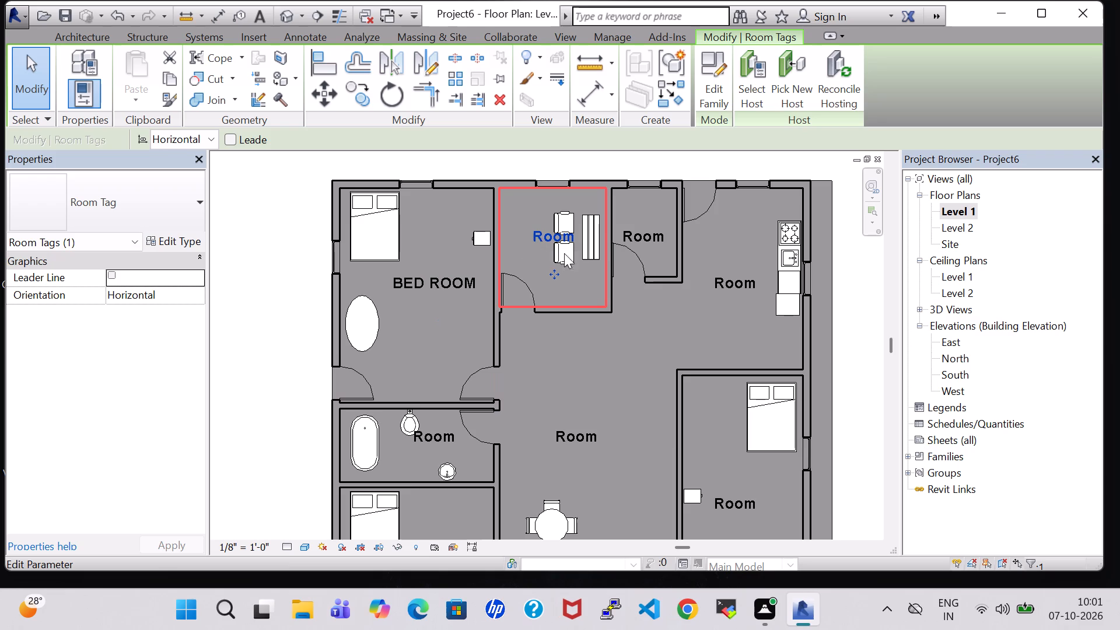
pyautogui.click(537, 236)
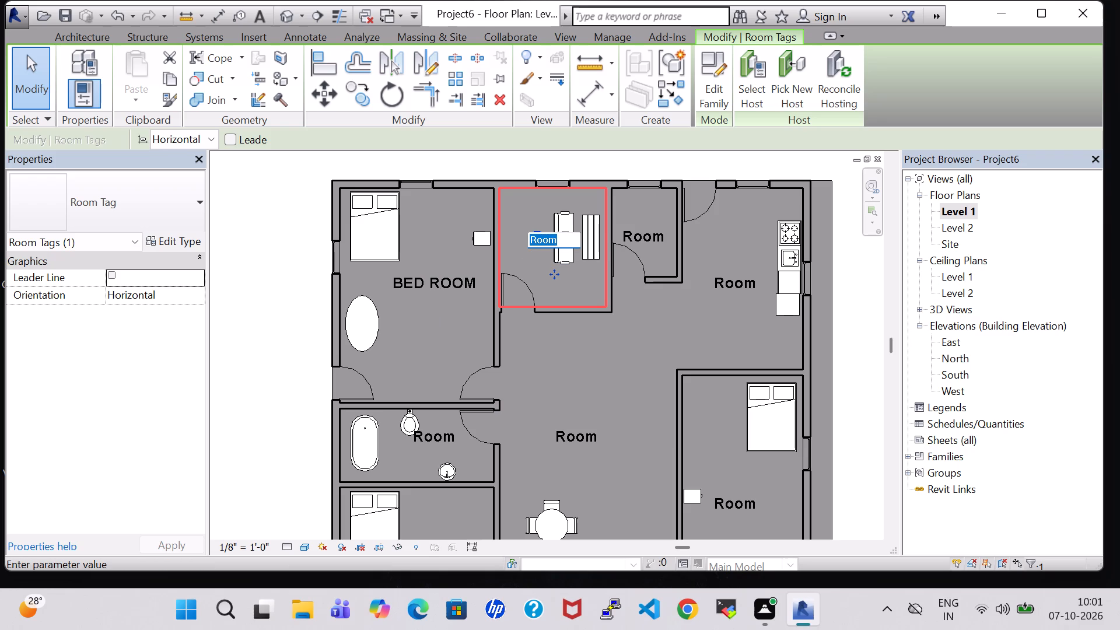
pyautogui.press('BackSpace')
pyautogui.write('STUDY ROOM')
pyautogui.press('Return')
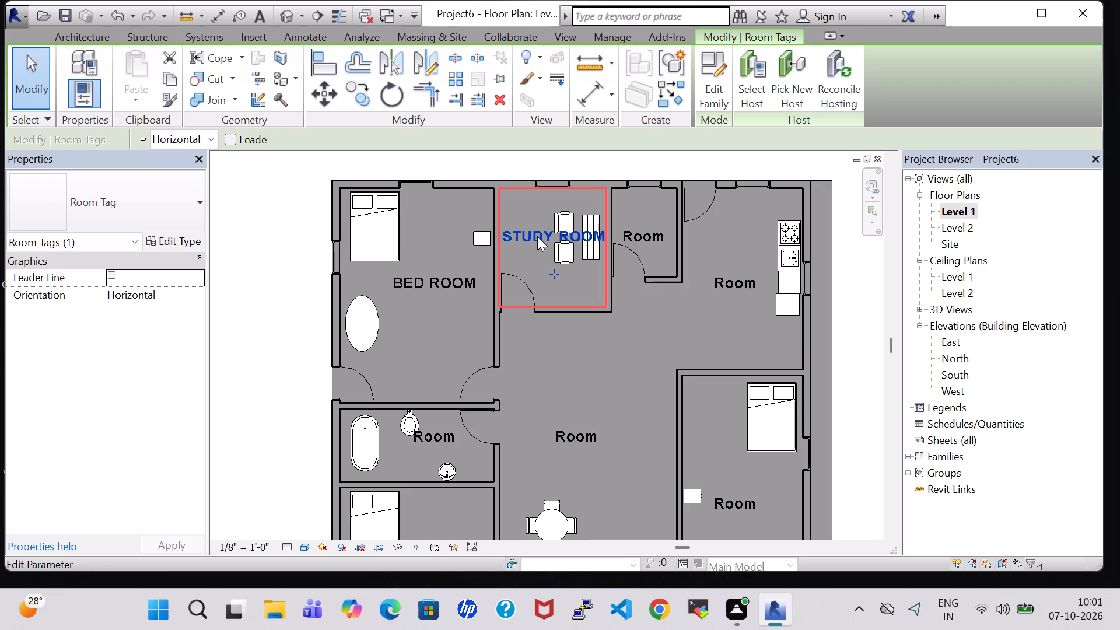
# Rename the room tag in the small room between the study room and the kitchen area as POOJA ROOM.
pyautogui.click(654, 231)
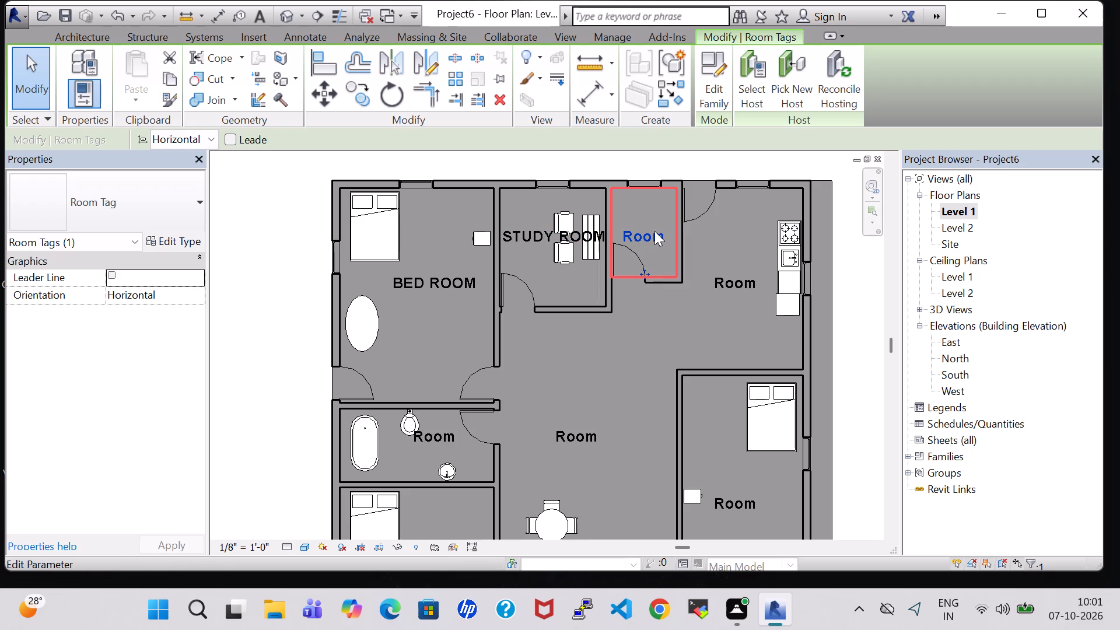
pyautogui.click(642, 235)
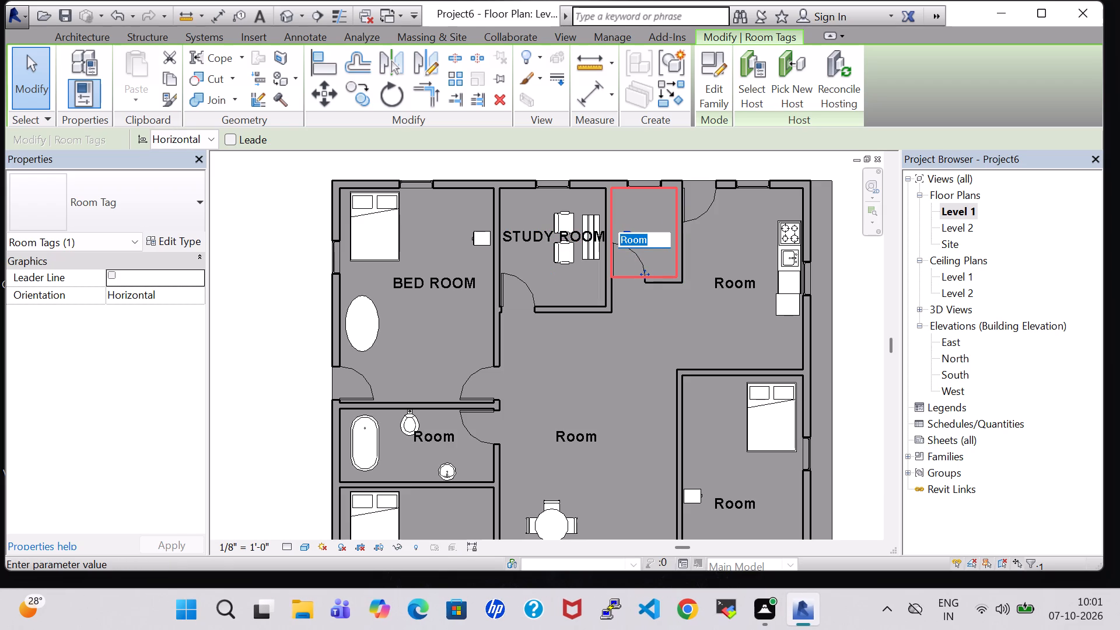
pyautogui.press('BackSpace')
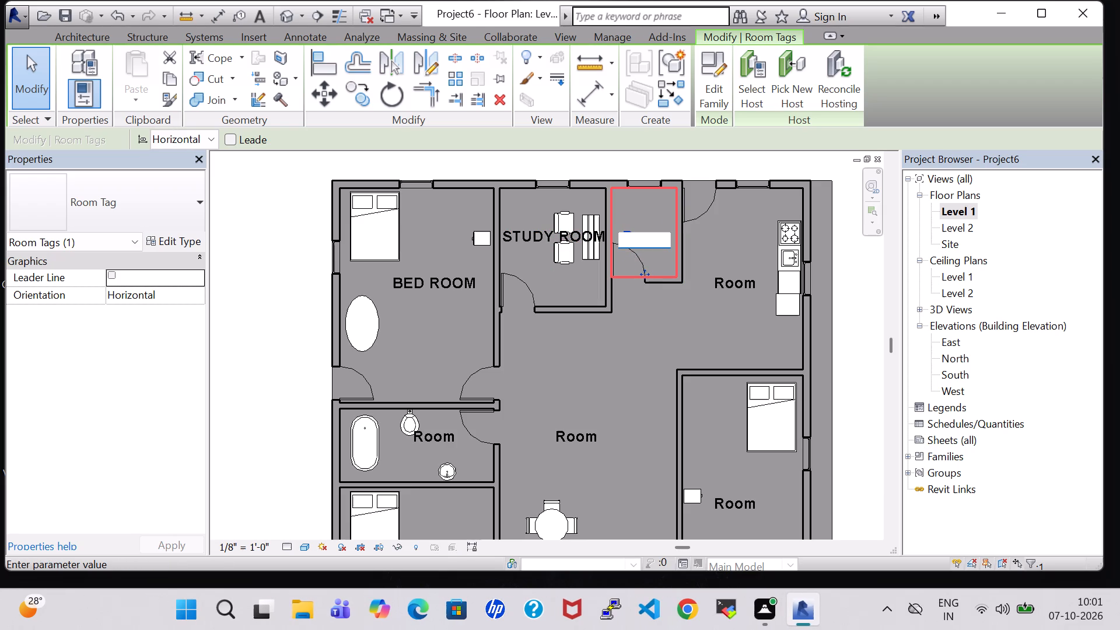
pyautogui.write('POOJA')
pyautogui.press('space')
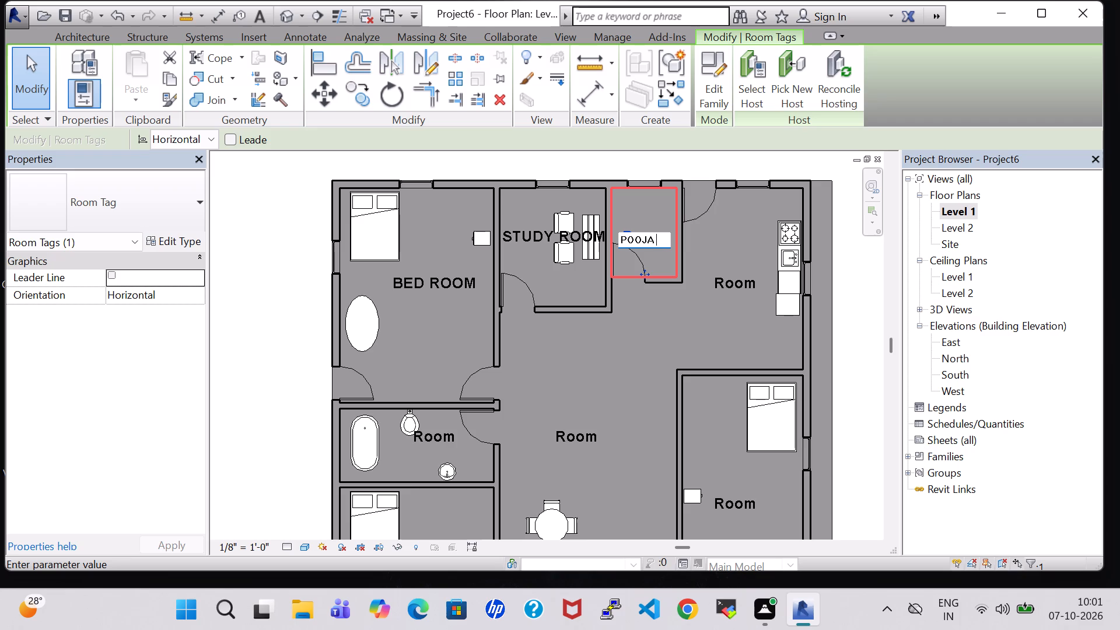
pyautogui.write('ROOM')
pyautogui.press('Return')
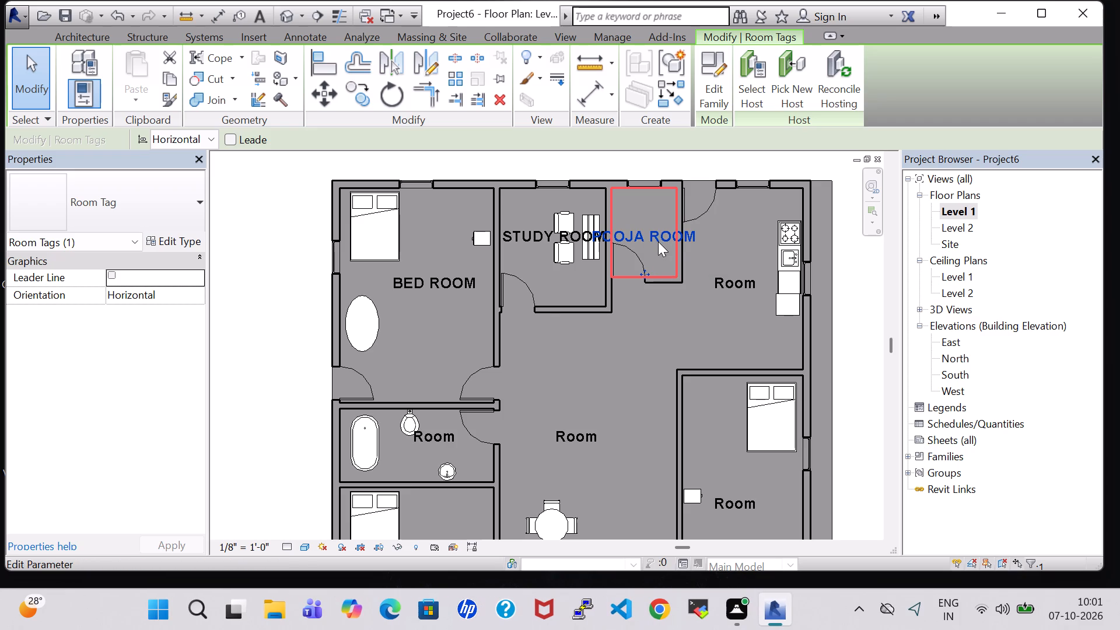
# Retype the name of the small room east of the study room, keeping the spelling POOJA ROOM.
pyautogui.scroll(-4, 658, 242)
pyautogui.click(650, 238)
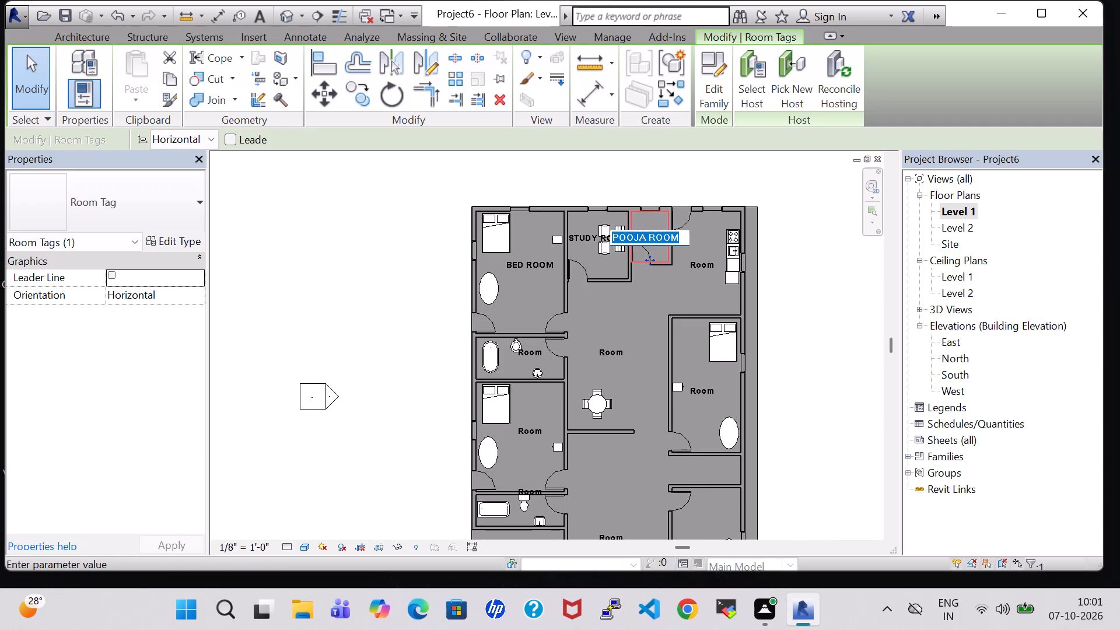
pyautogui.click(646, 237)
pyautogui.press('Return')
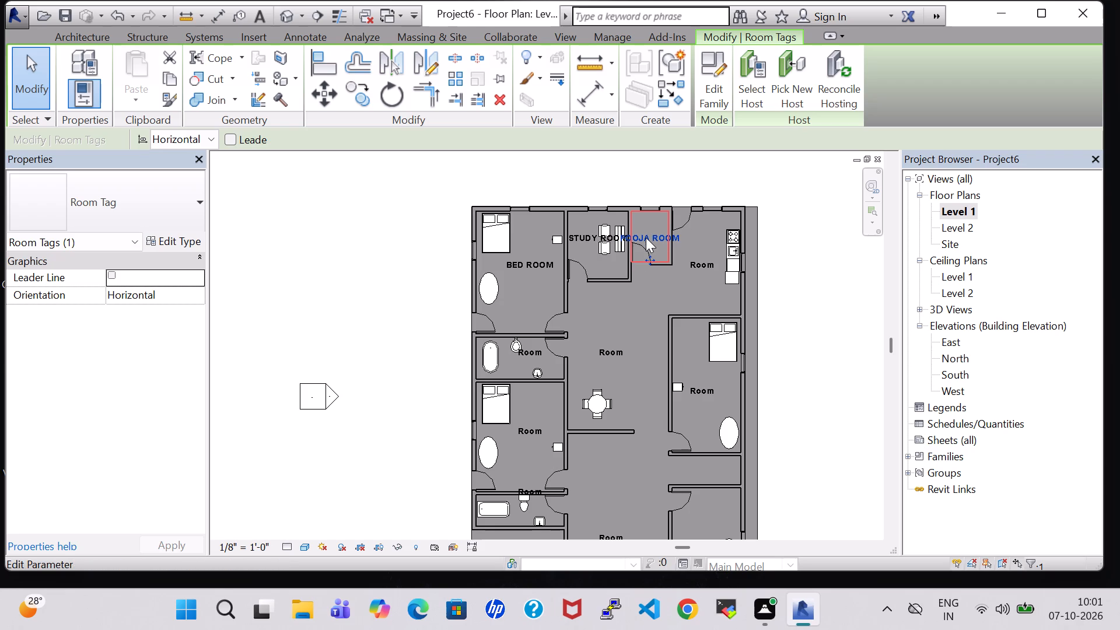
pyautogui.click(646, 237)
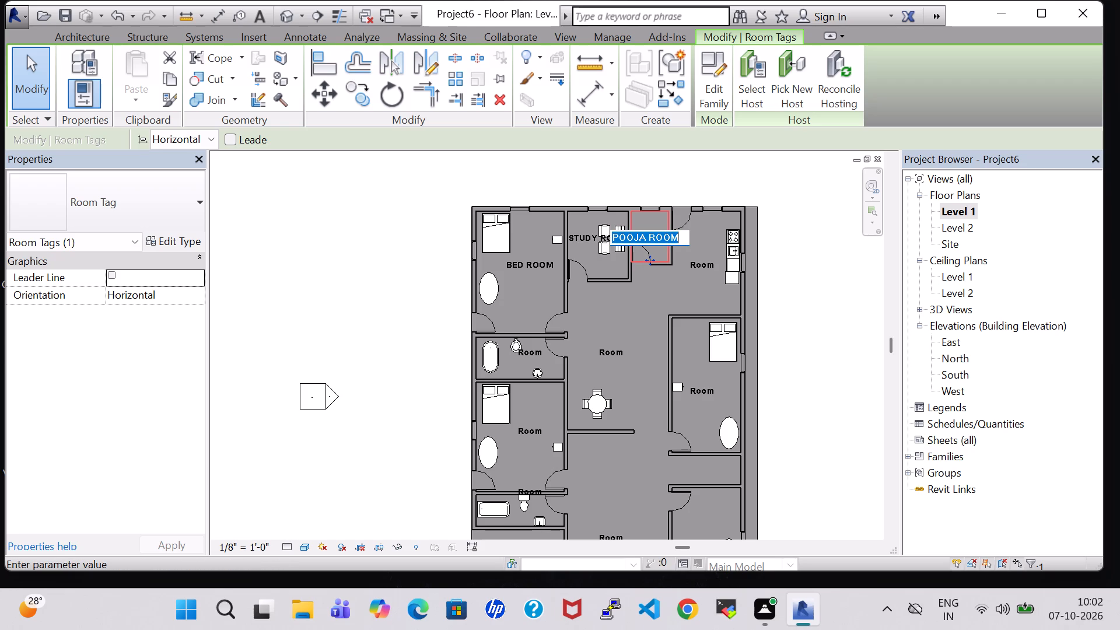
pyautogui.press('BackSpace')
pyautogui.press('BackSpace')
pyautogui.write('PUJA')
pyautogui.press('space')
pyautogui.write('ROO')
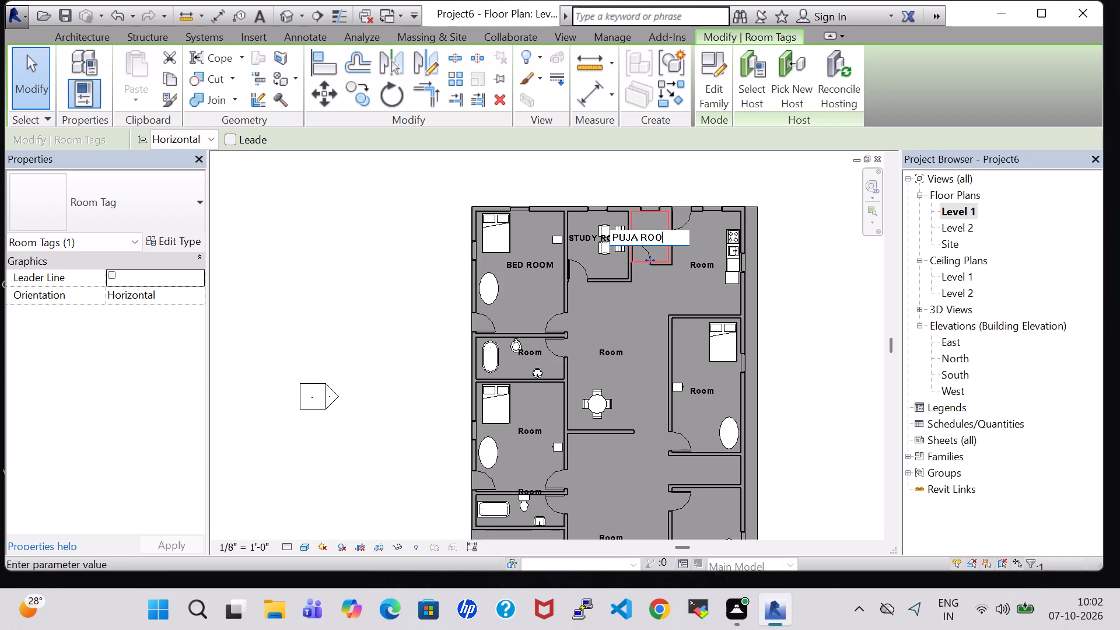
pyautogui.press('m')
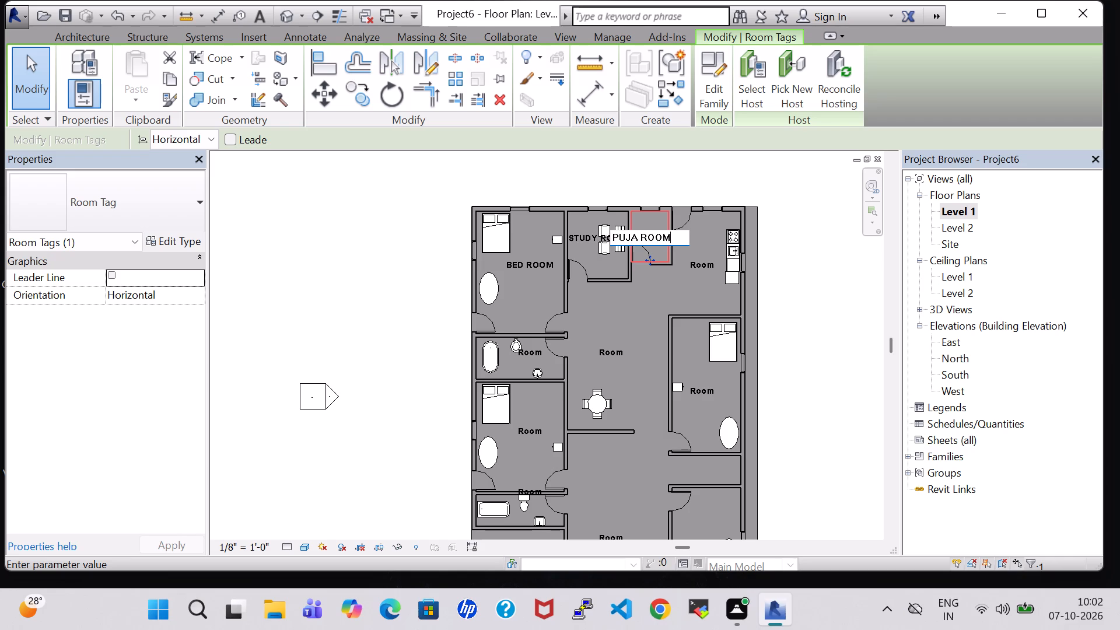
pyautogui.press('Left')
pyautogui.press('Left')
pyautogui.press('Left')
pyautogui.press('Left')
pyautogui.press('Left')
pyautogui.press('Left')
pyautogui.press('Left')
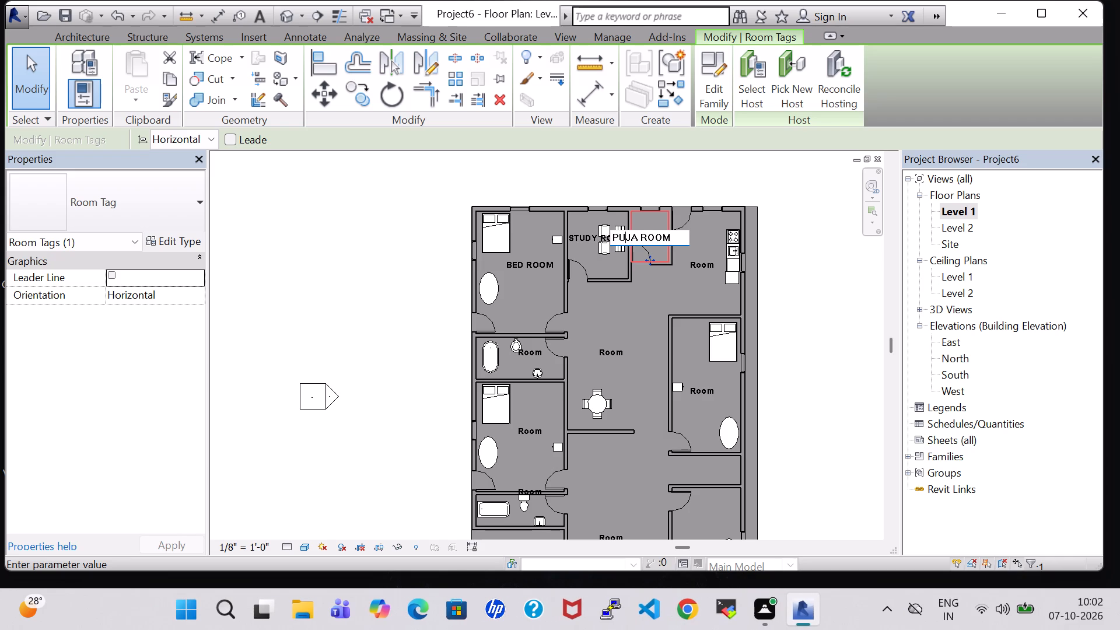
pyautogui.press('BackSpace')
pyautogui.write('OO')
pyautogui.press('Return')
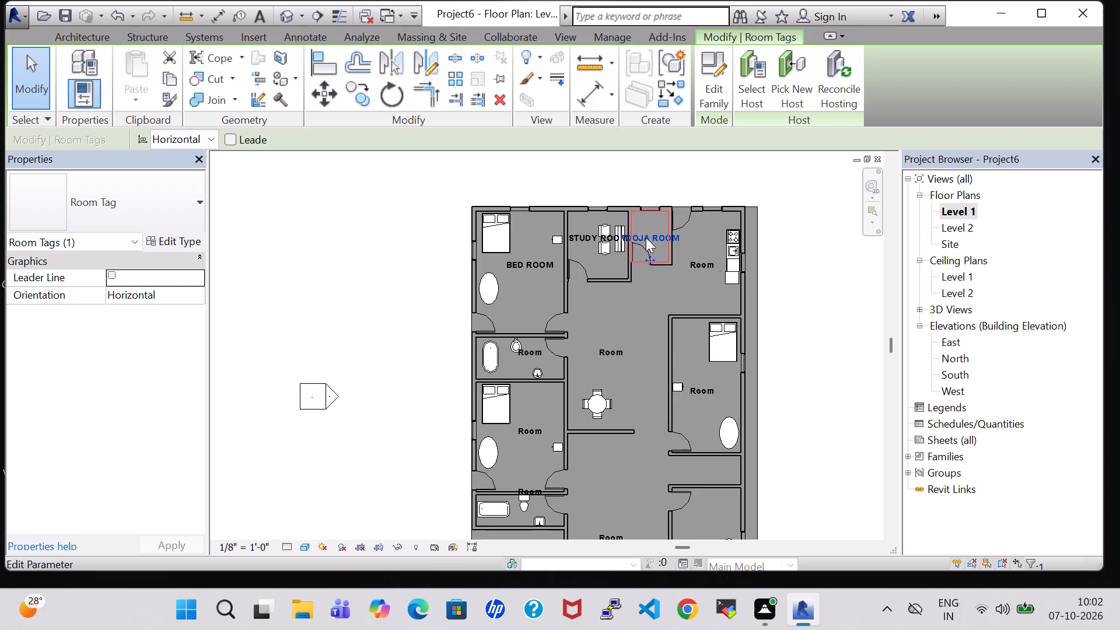
# Rename the room tag in the northeast area with the stove and sink as KITCHEN.
pyautogui.click(696, 259)
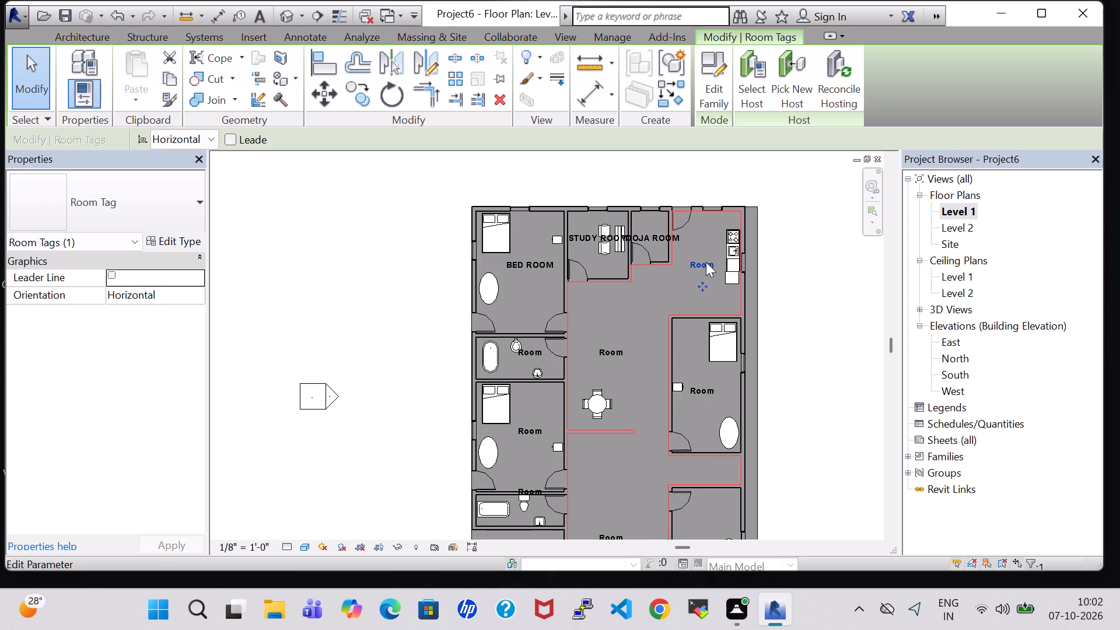
pyautogui.click(706, 262)
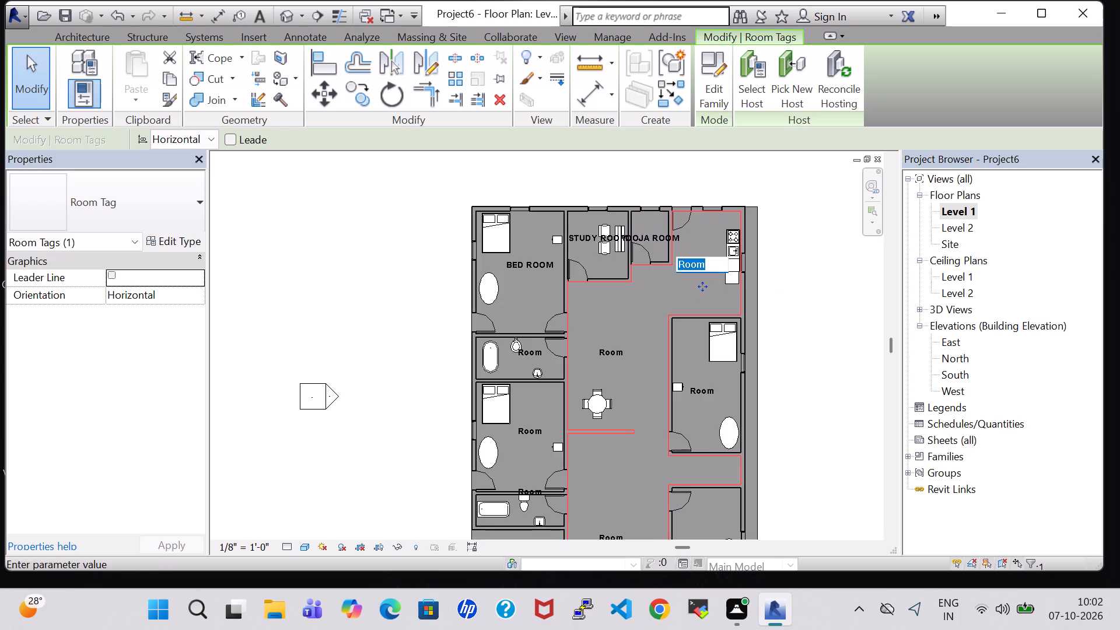
pyautogui.press('BackSpace')
pyautogui.write('KITCHEN')
pyautogui.press('Return')
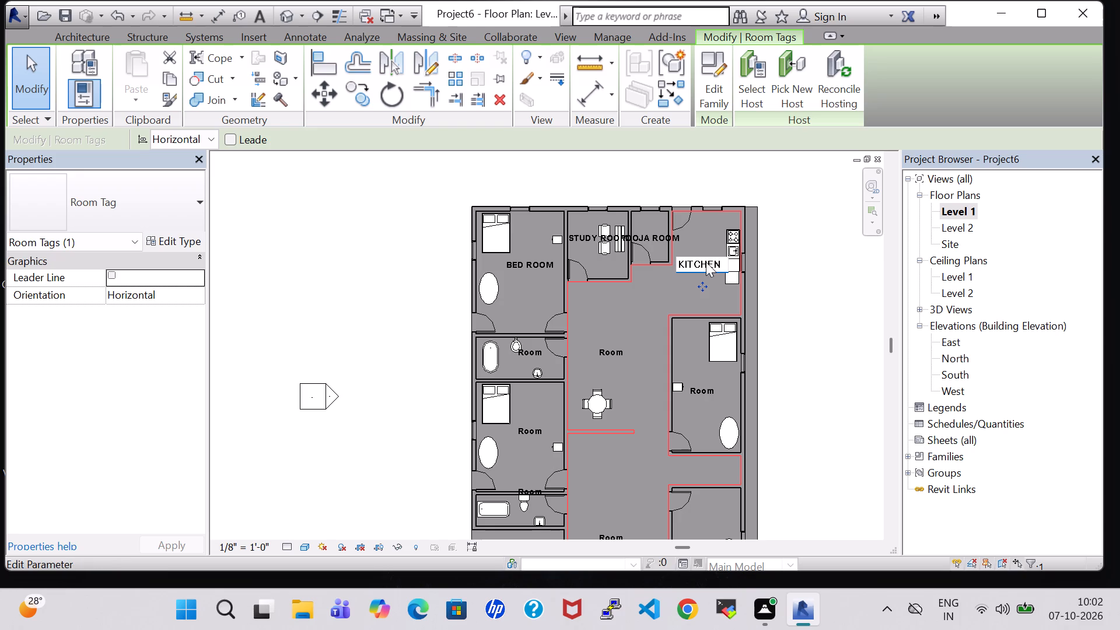
# Rename the room tag in the bathroom just south of the northwest bedroom as WC & BATH.
pyautogui.click(534, 355)
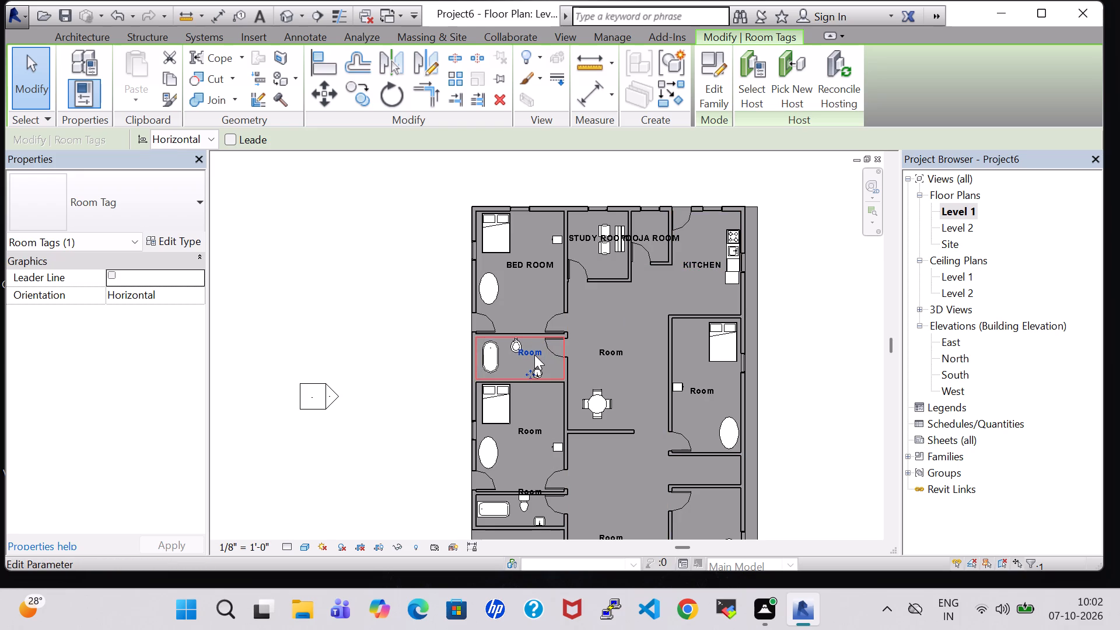
pyautogui.scroll(5, 534, 355)
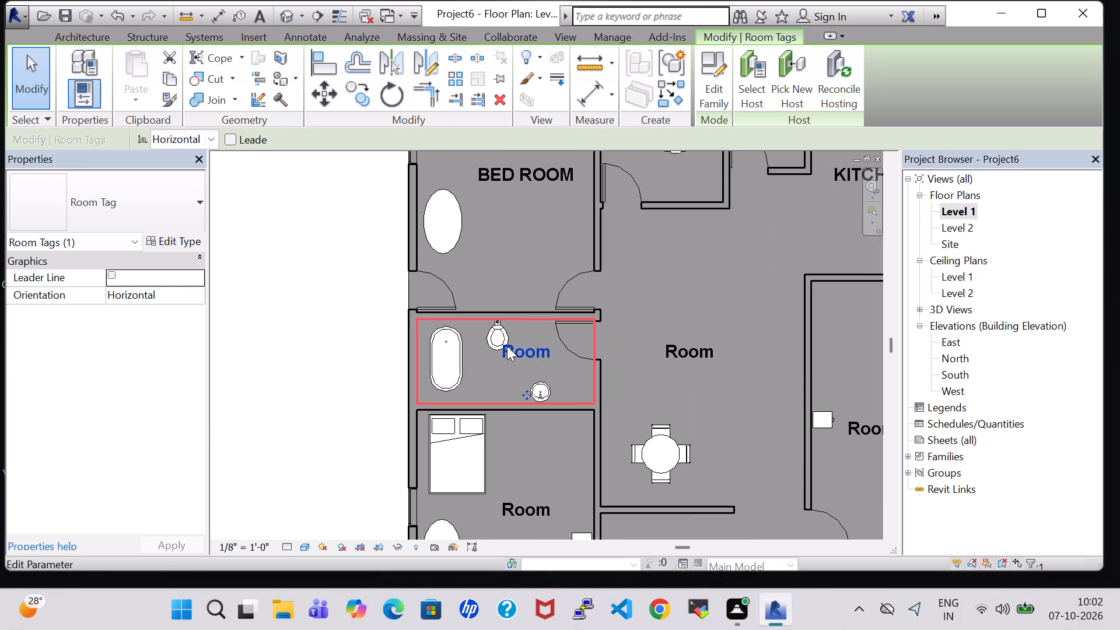
pyautogui.click(507, 346)
pyautogui.press('BackSpace')
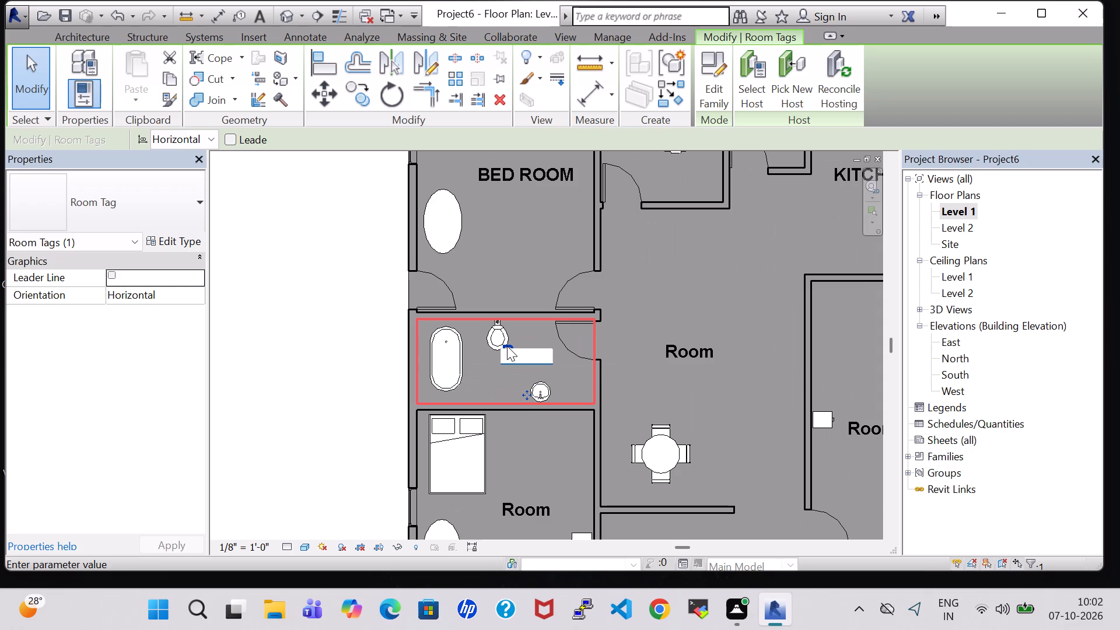
pyautogui.write('WC')
pyautogui.press('space')
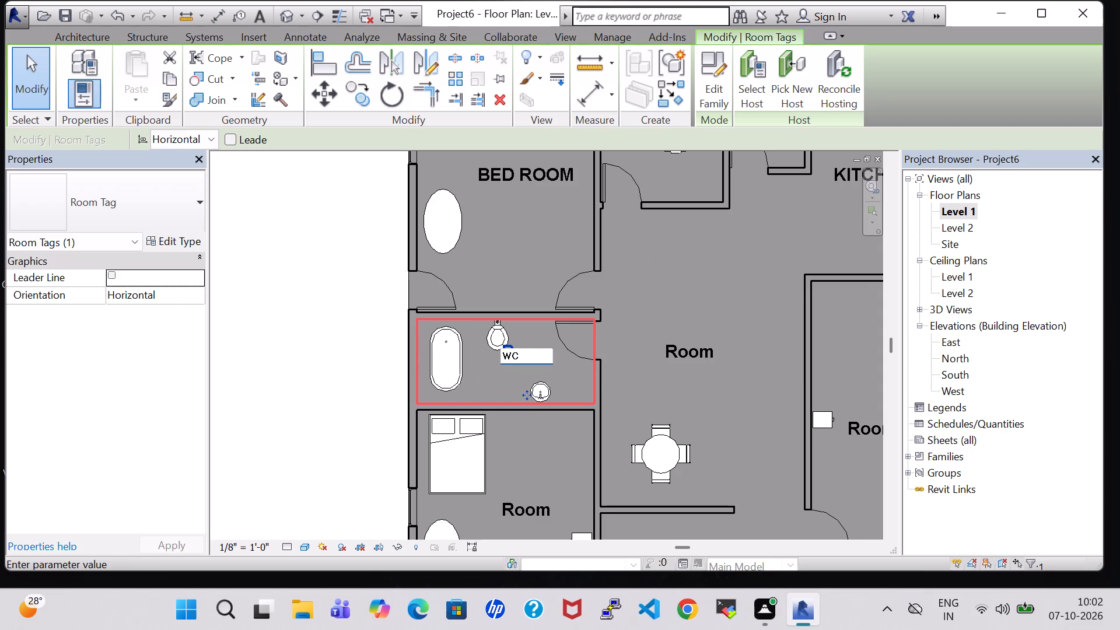
pyautogui.write('& BATH')
pyautogui.press('Return')
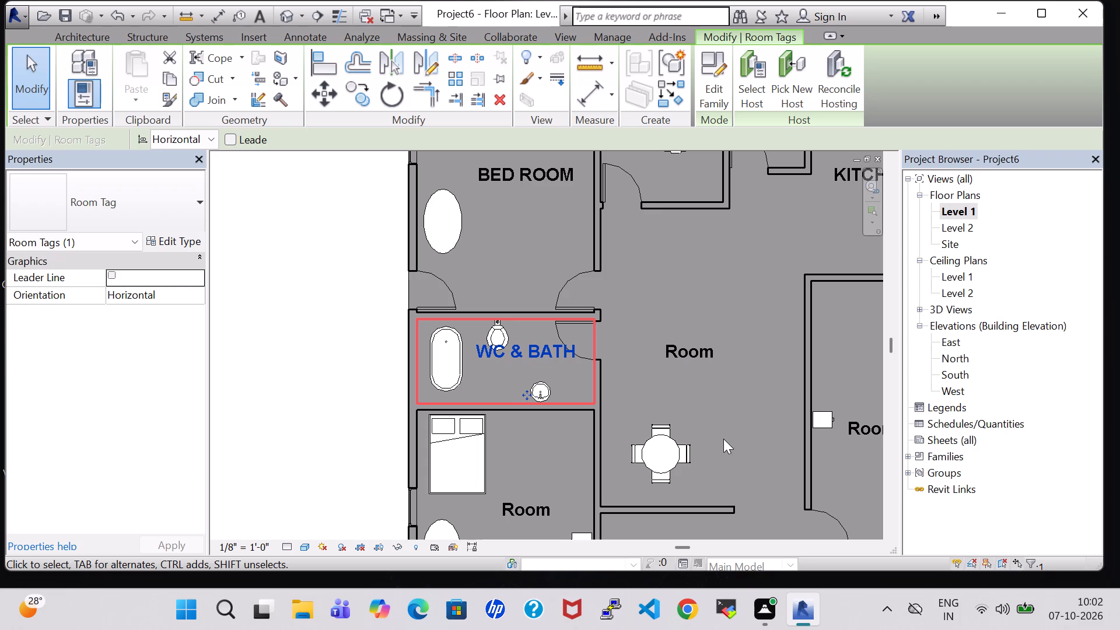
# Rename the room tag in the west-side bedroom directly below WC & BATH as BED ROOM 2.
pyautogui.click(542, 508)
pyautogui.scroll(-2, 542, 508)
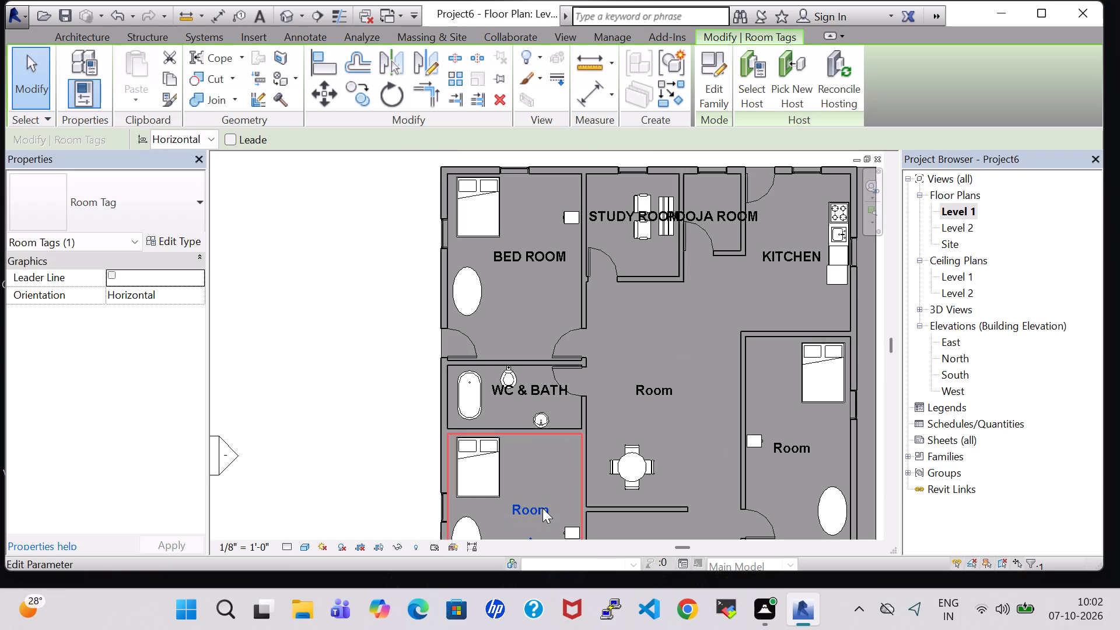
pyautogui.click(542, 508)
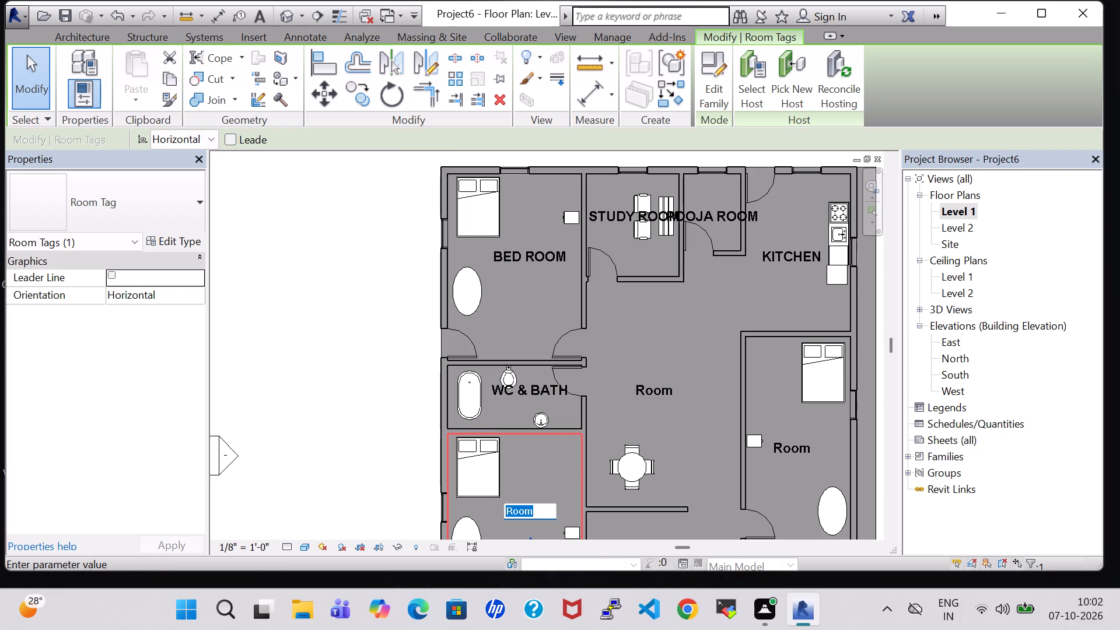
pyautogui.press('BackSpace')
pyautogui.write('BED ROOM 2')
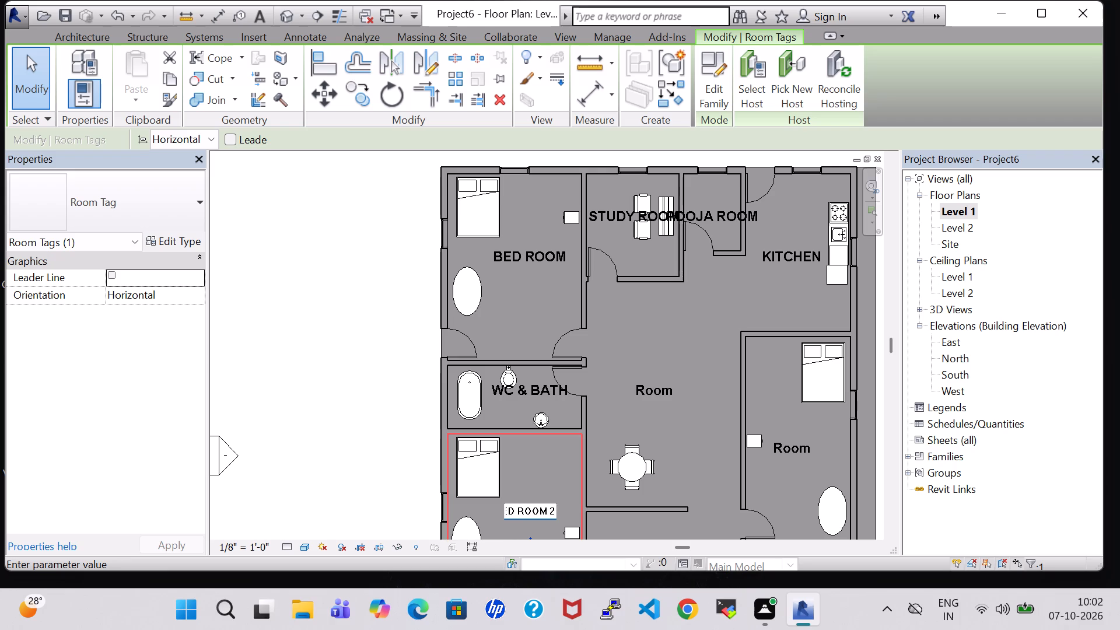
pyautogui.press('Return')
# Rename the room tag above the round dining table in the central area as DINNING HALL.
pyautogui.scroll(-4, 587, 424)
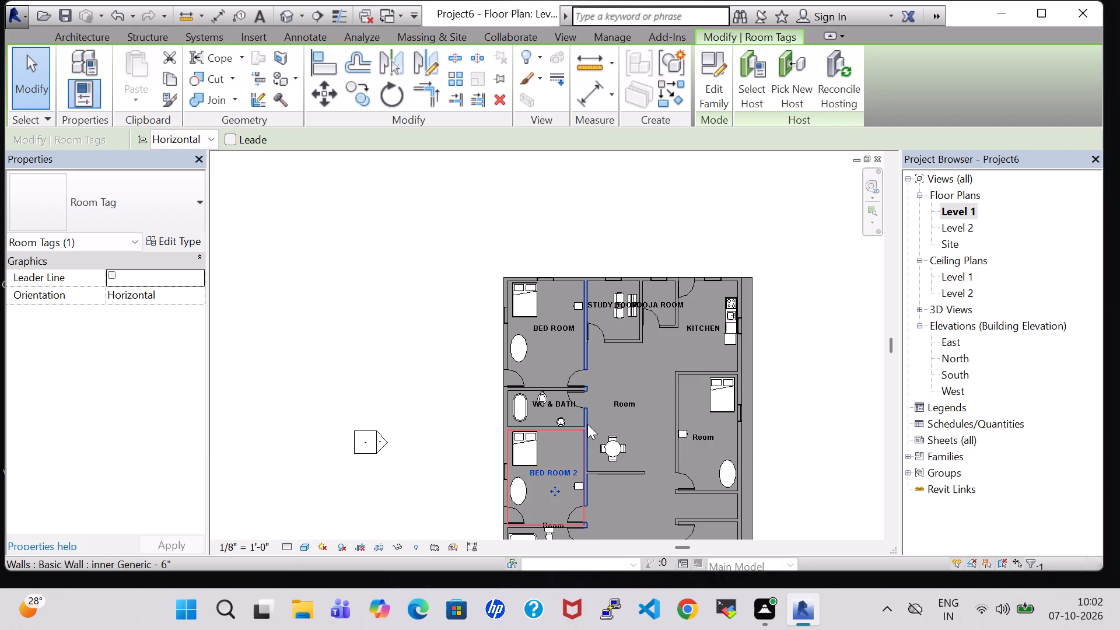
pyautogui.click(620, 400)
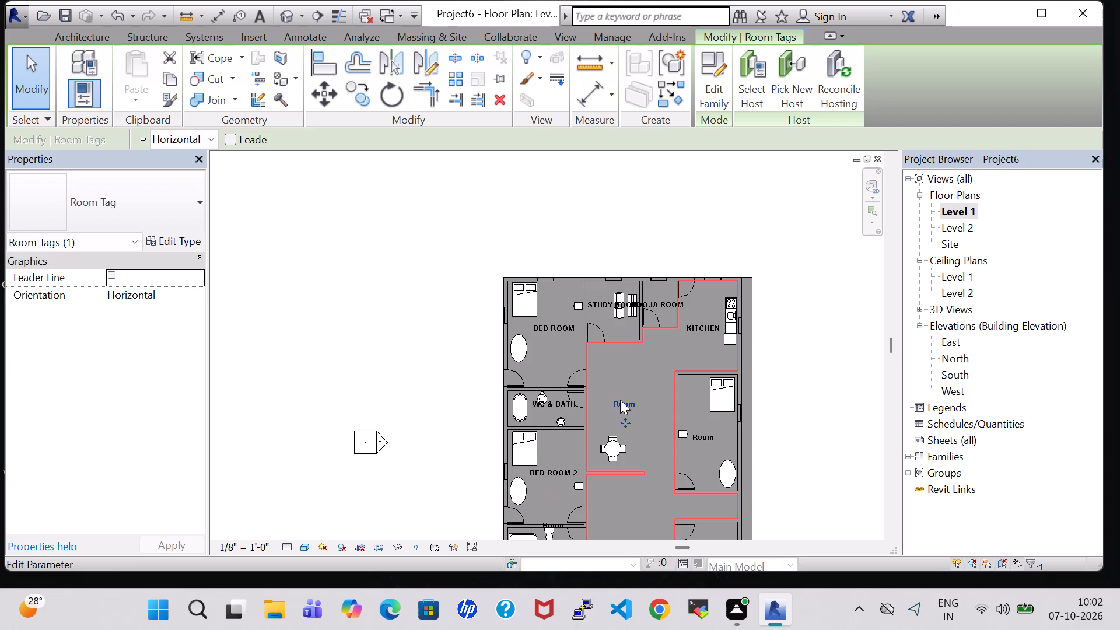
pyautogui.scroll(1, 620, 400)
pyautogui.click(628, 406)
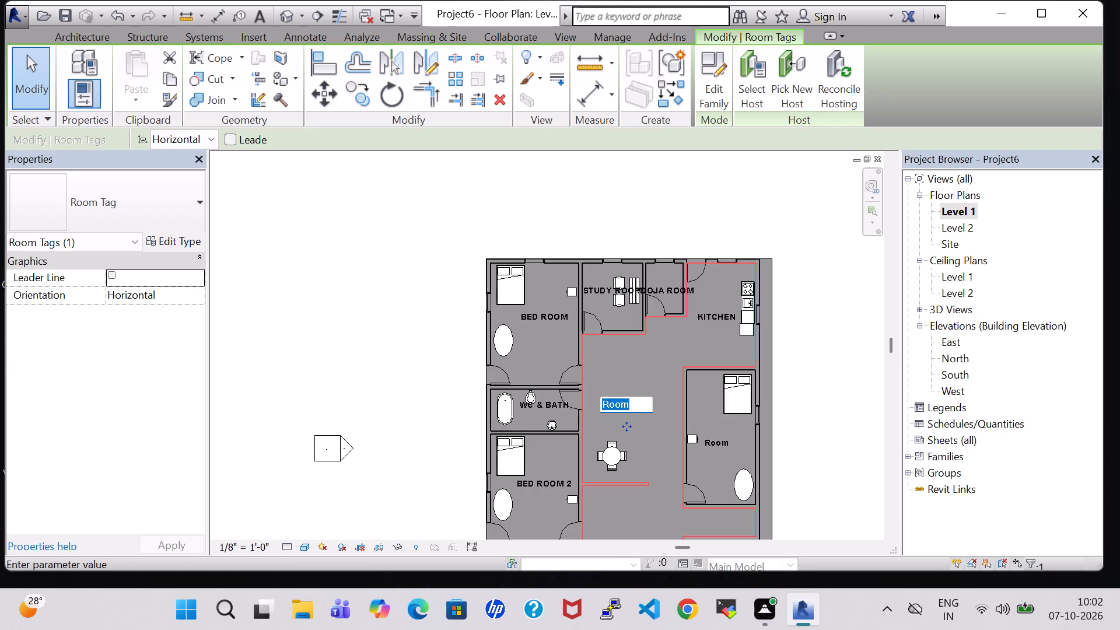
pyautogui.press('BackSpace')
pyautogui.write('DINNING HALL')
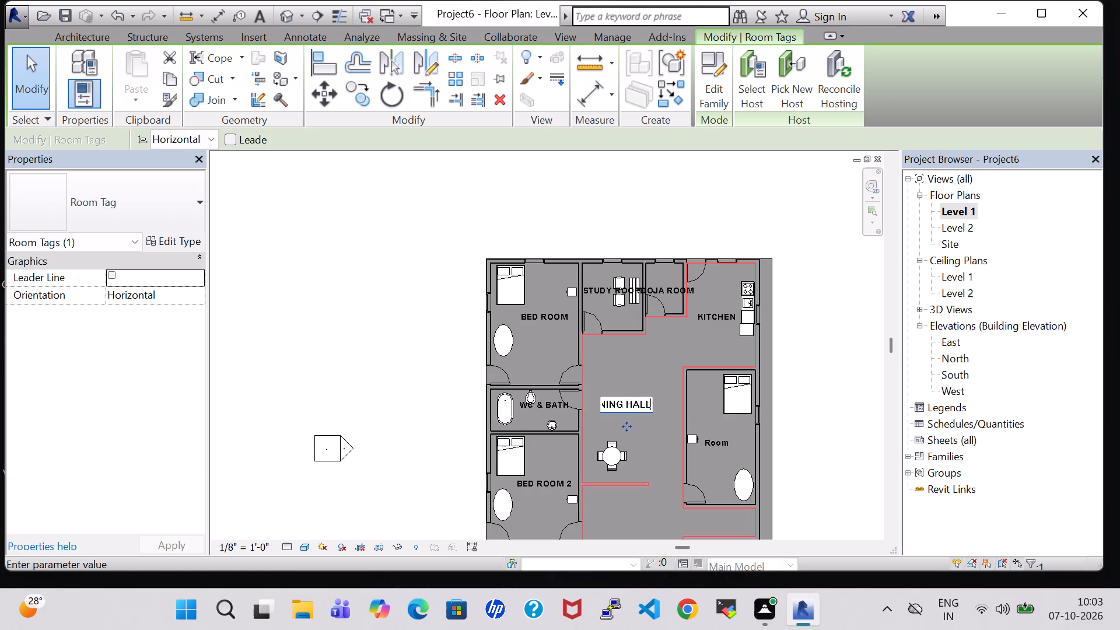
pyautogui.press('Return')
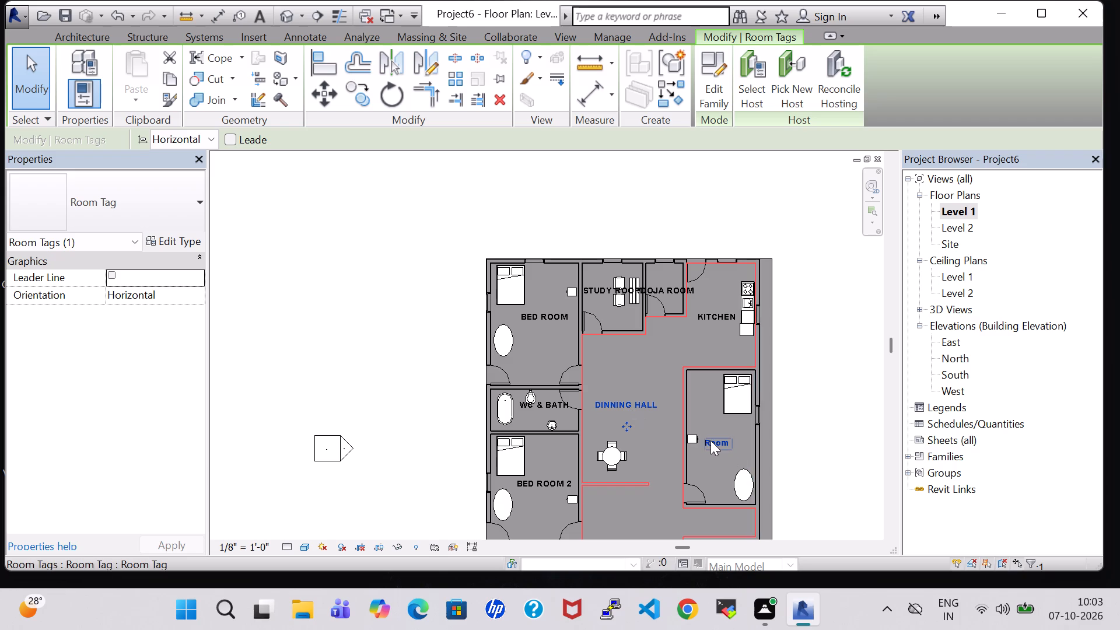
# Rename the room tag in the east-side bedroom south of the kitchen as BED ROOM 3.
pyautogui.click(710, 440)
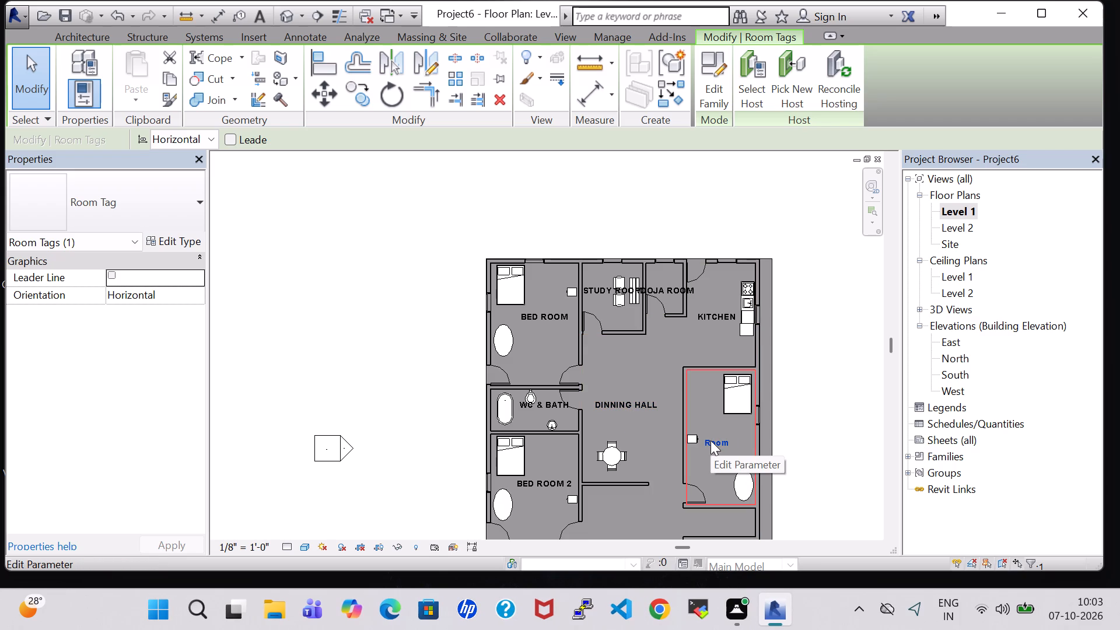
pyautogui.press('Return')
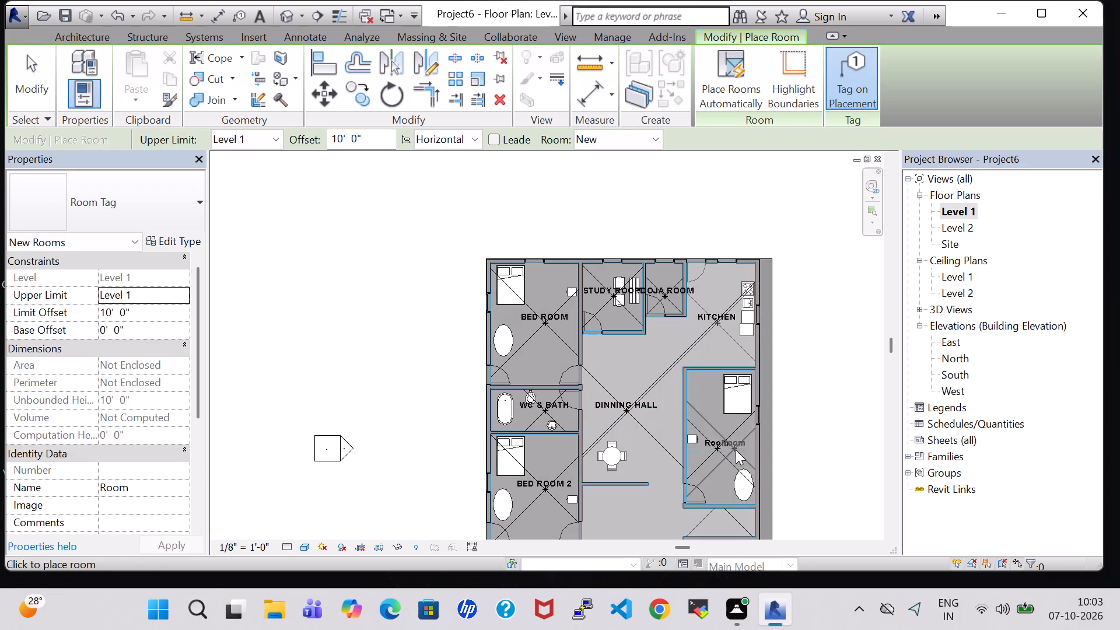
pyautogui.press('Escape')
pyautogui.click(722, 437)
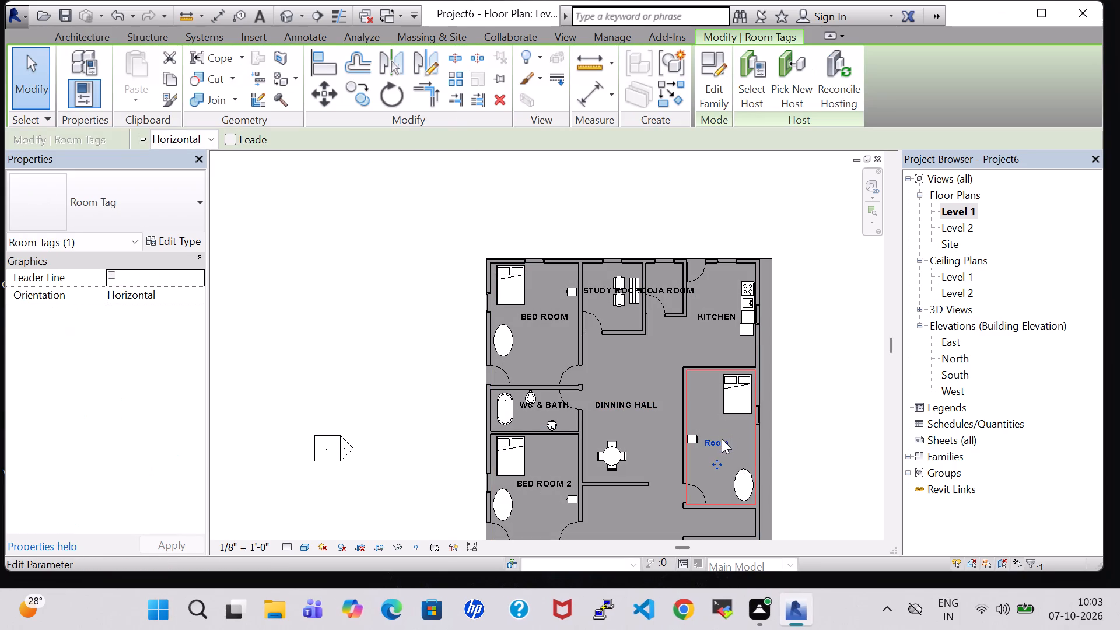
pyautogui.click(722, 444)
pyautogui.press('BackSpace')
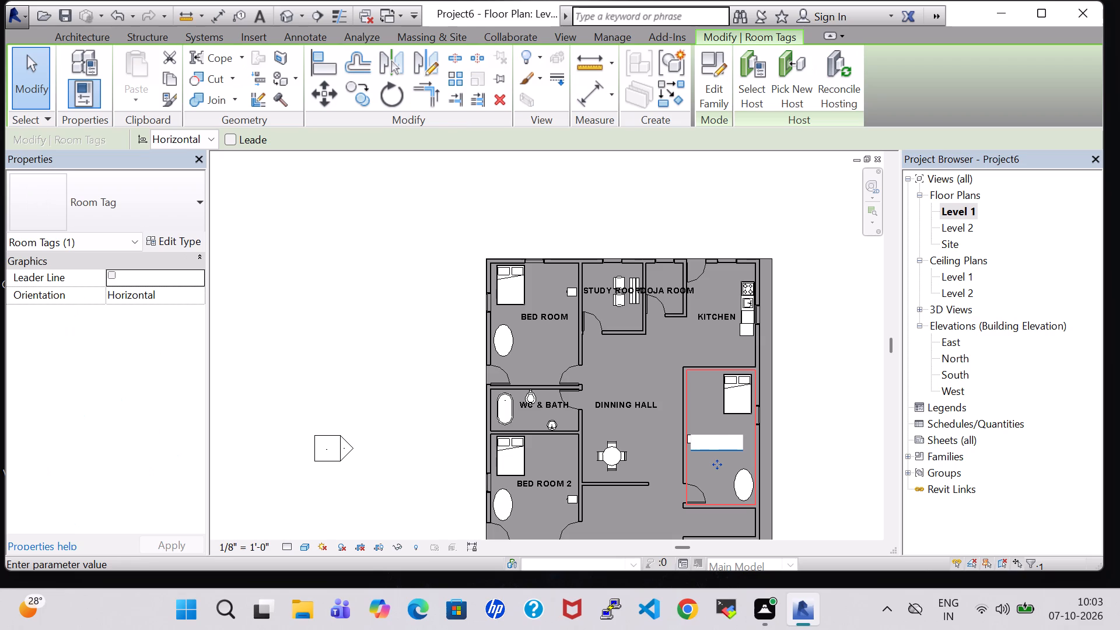
pyautogui.write('BED ROOM')
pyautogui.press('space')
pyautogui.press('3')
pyautogui.press('Return')
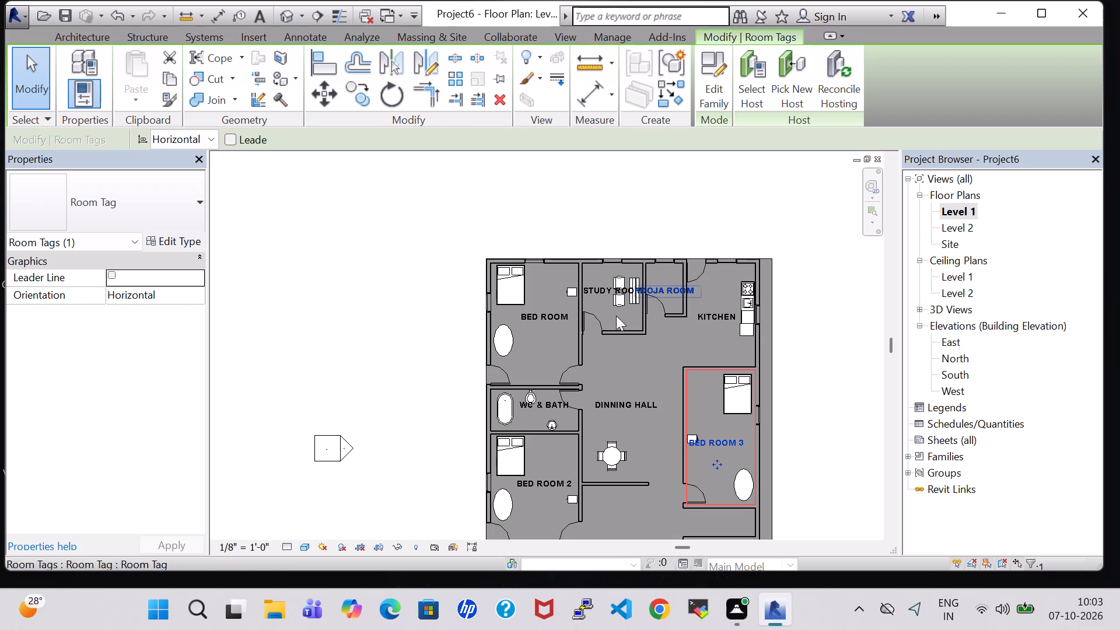
# Rename the room tag in the northwest bedroom as BED ROOM 1.
pyautogui.click(556, 327)
pyautogui.click(539, 313)
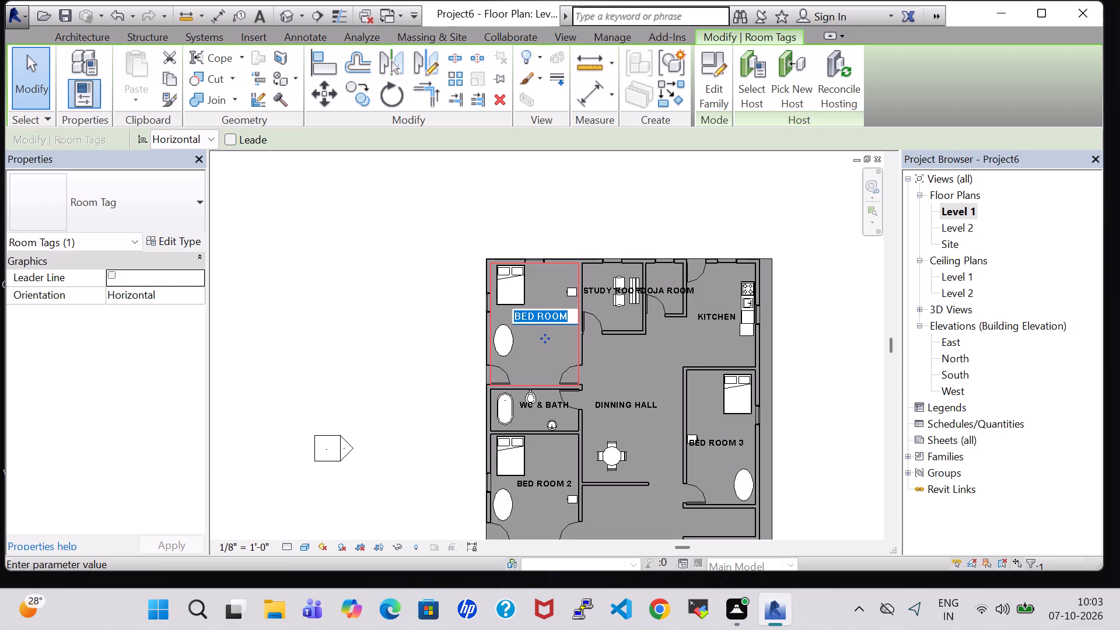
pyautogui.click(539, 313)
pyautogui.press('Right')
pyautogui.press('Right')
pyautogui.press('Right')
pyautogui.press('Right')
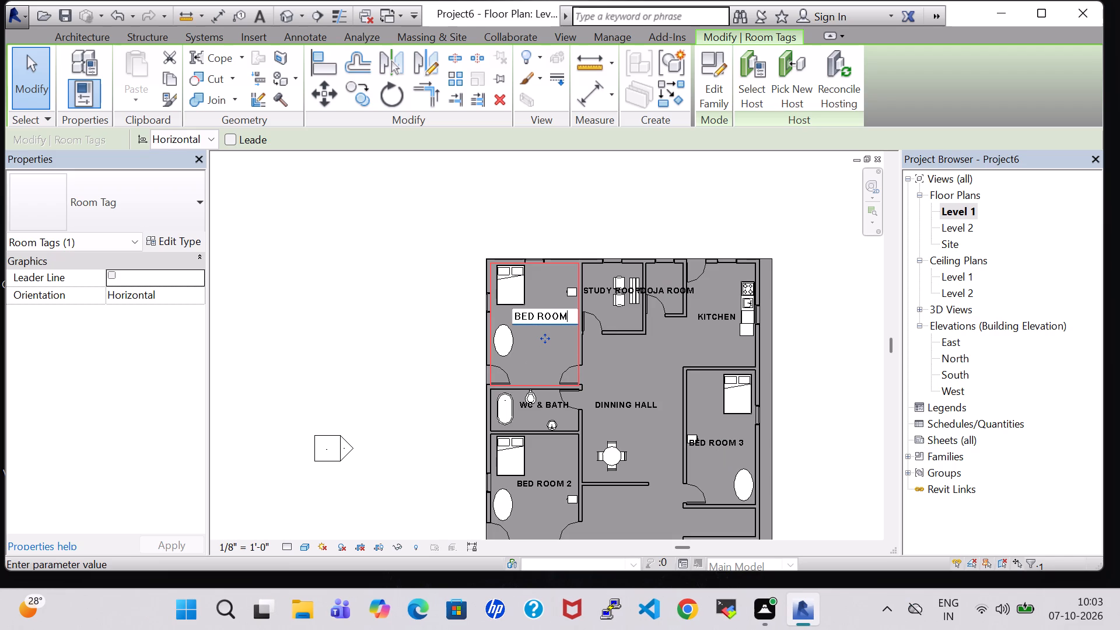
pyautogui.press('space')
pyautogui.write('1')
pyautogui.press('Return')
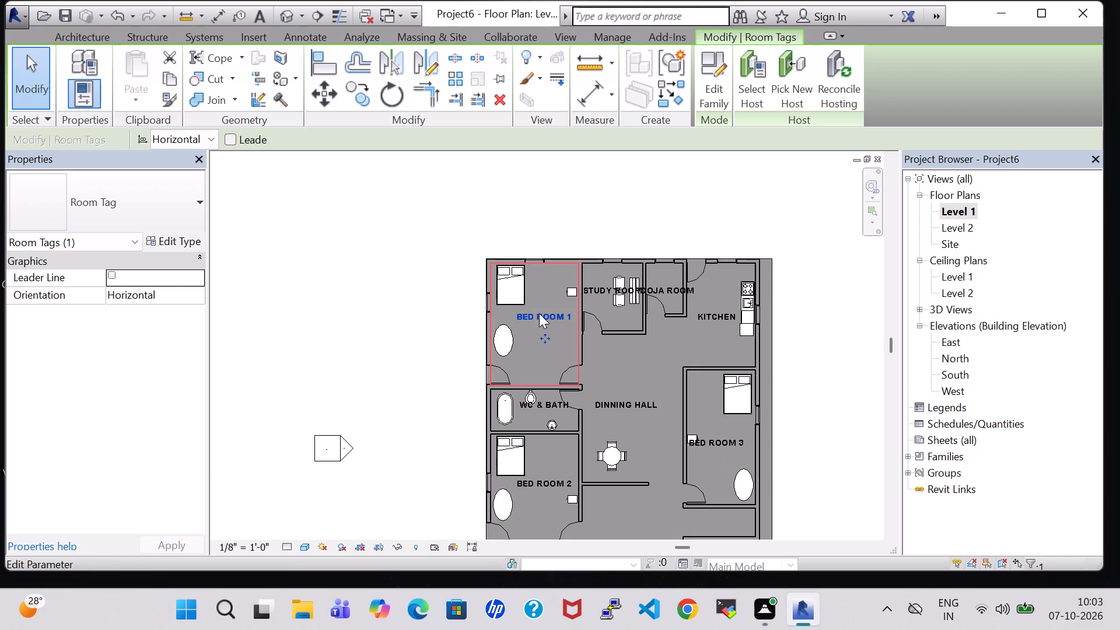
# Nudge the BED ROOM 3 tag slightly down and to the right within its room.
pyautogui.click(709, 446)
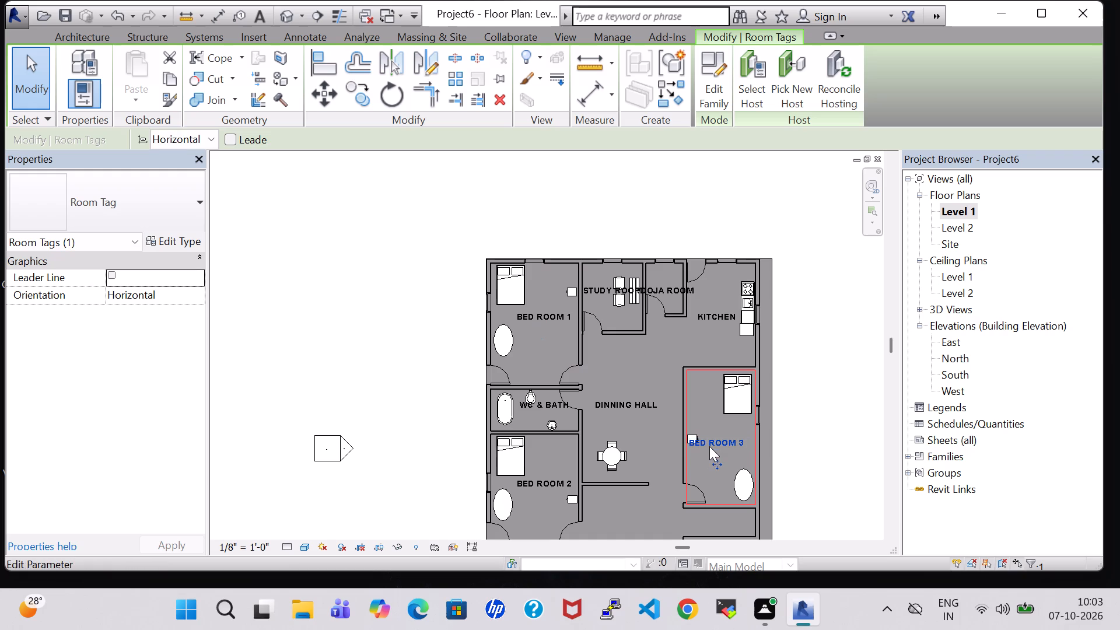
pyautogui.press('Down')
pyautogui.press('Down')
pyautogui.press('Right')
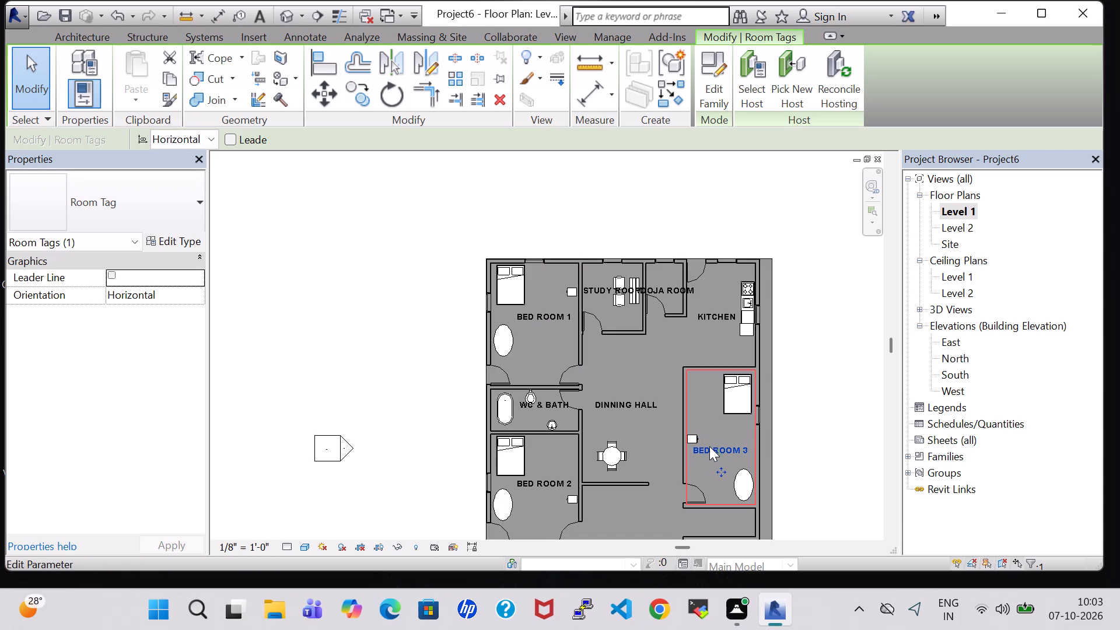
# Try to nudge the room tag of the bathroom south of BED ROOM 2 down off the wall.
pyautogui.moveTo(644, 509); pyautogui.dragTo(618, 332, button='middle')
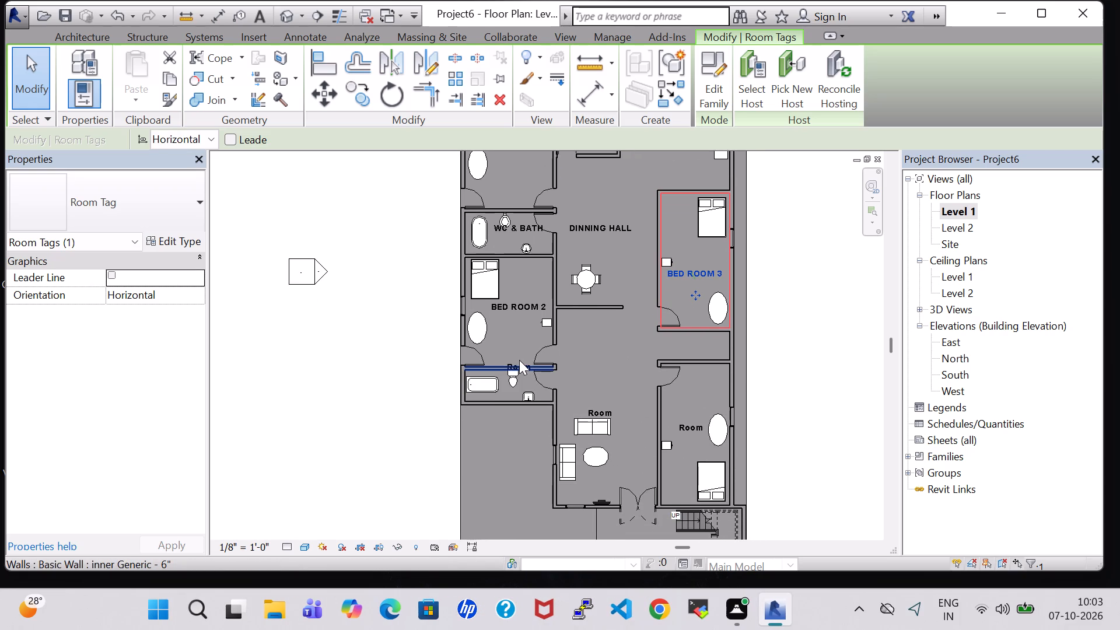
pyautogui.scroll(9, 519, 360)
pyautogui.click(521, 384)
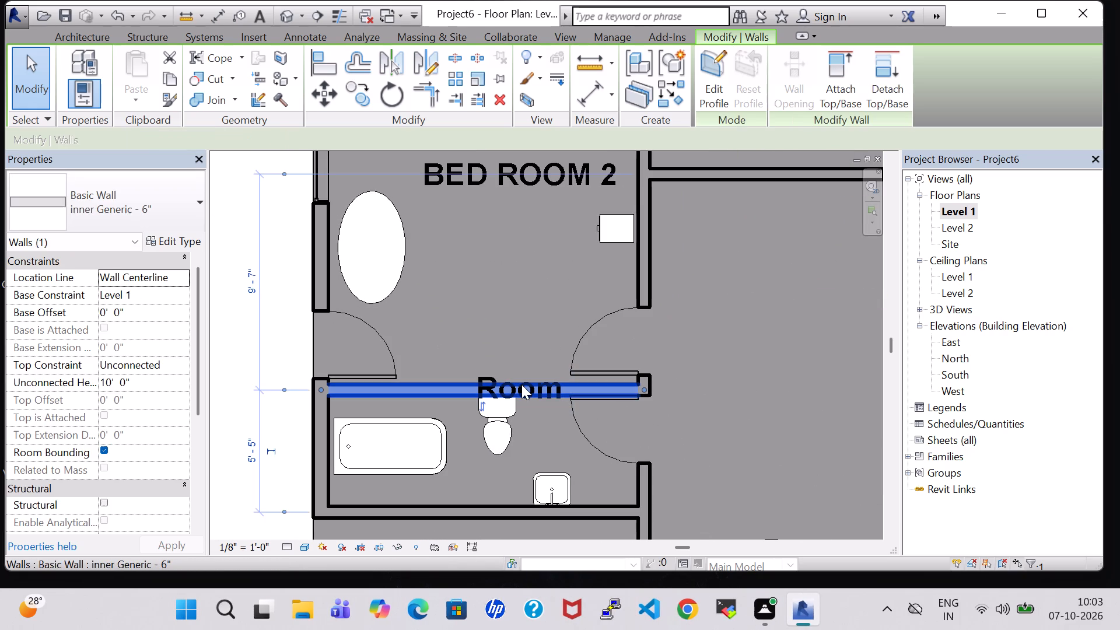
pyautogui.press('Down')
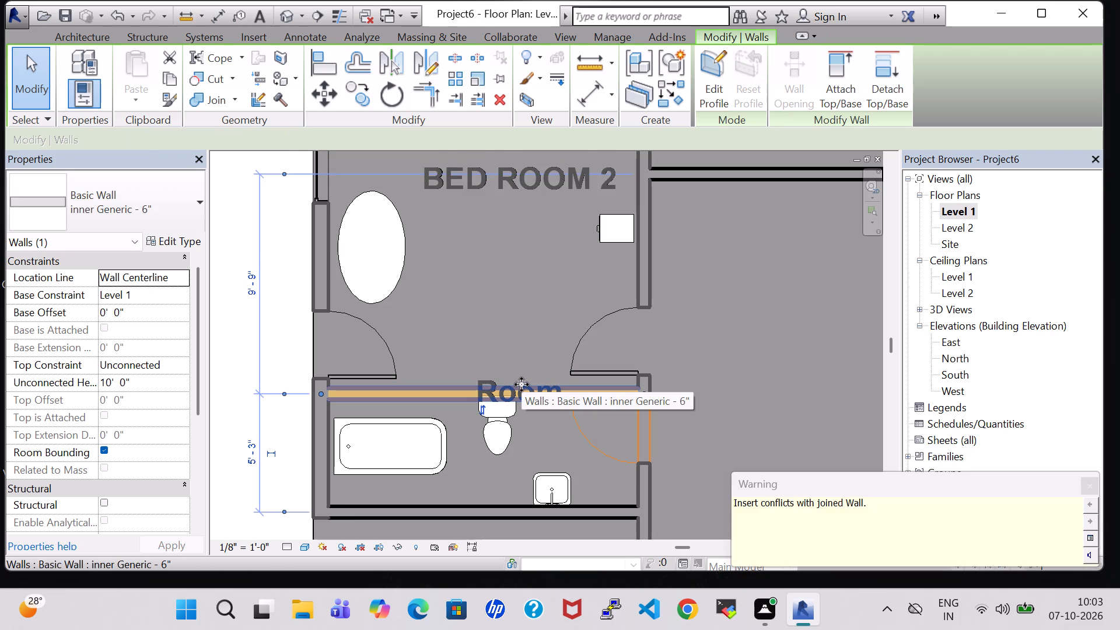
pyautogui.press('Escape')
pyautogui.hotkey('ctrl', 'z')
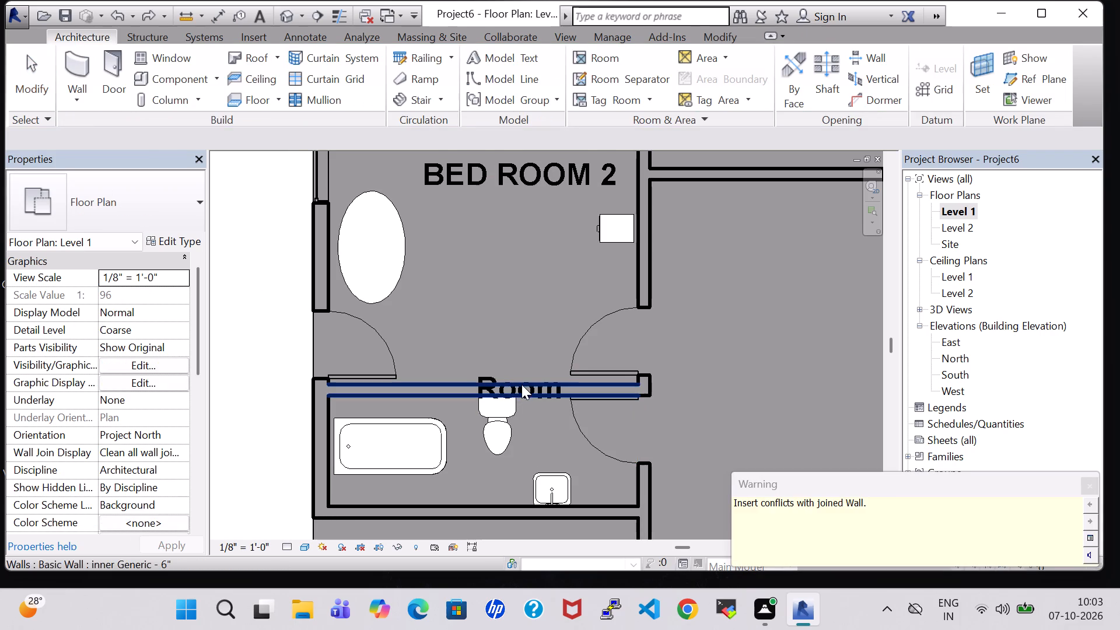
# Rename the room tag of the bathroom directly south of BED ROOM 2 as WC &BATH.
pyautogui.click(486, 367)
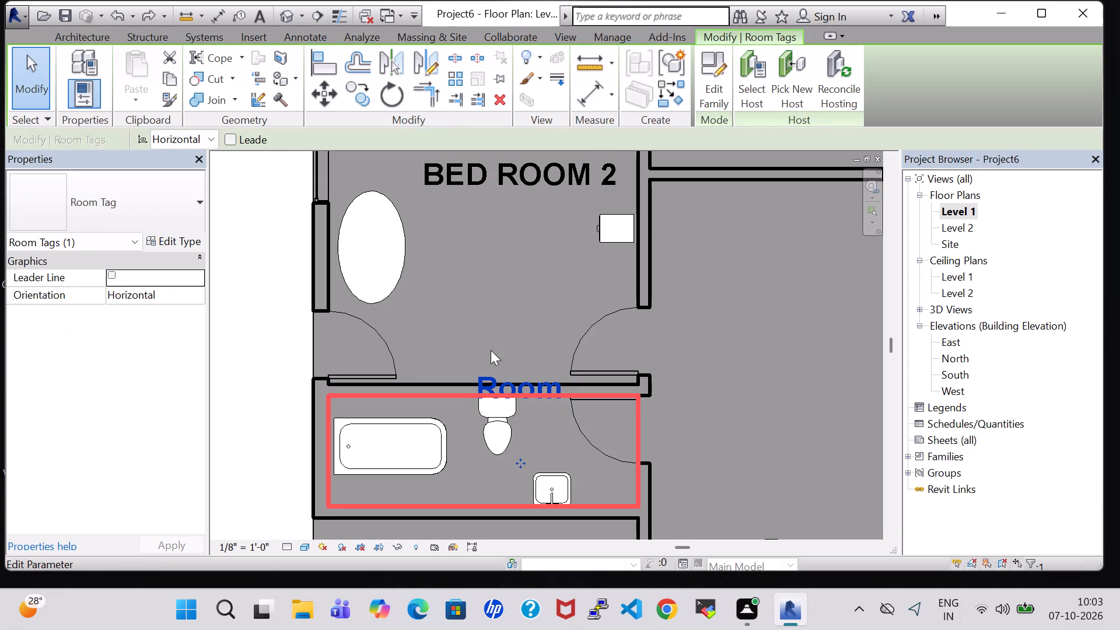
pyautogui.click(498, 322)
pyautogui.click(495, 369)
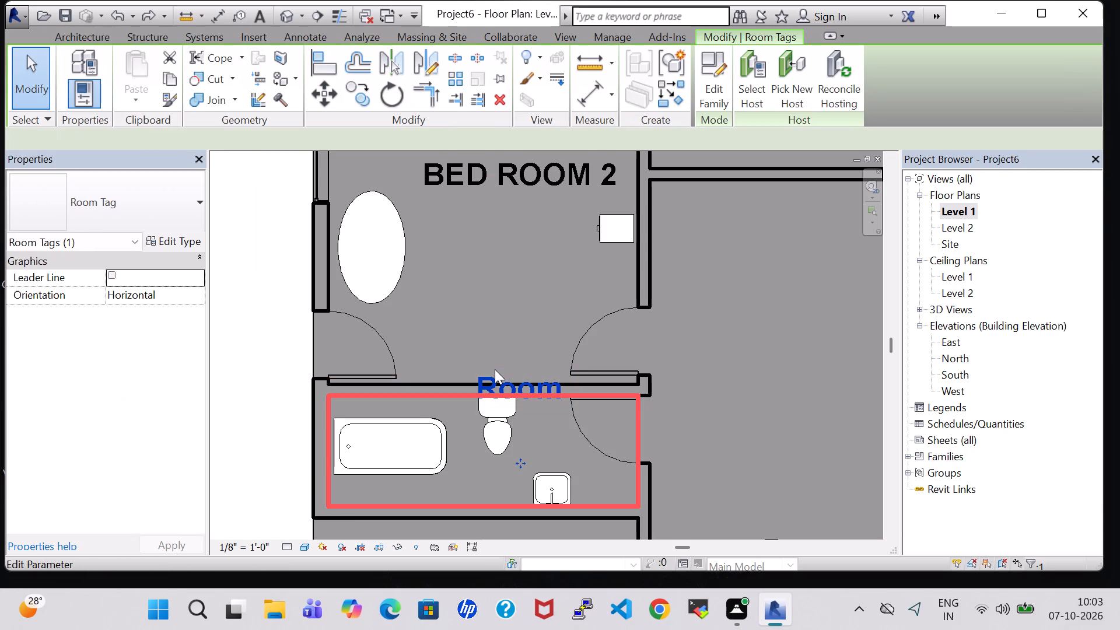
pyautogui.scroll(9, 512, 405)
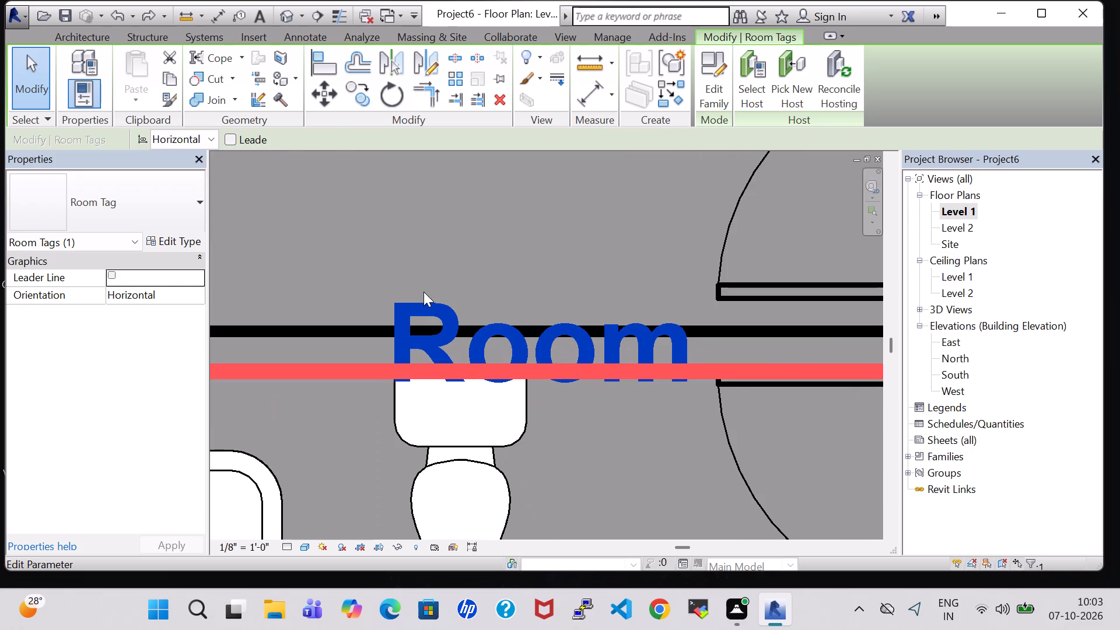
pyautogui.click(423, 292)
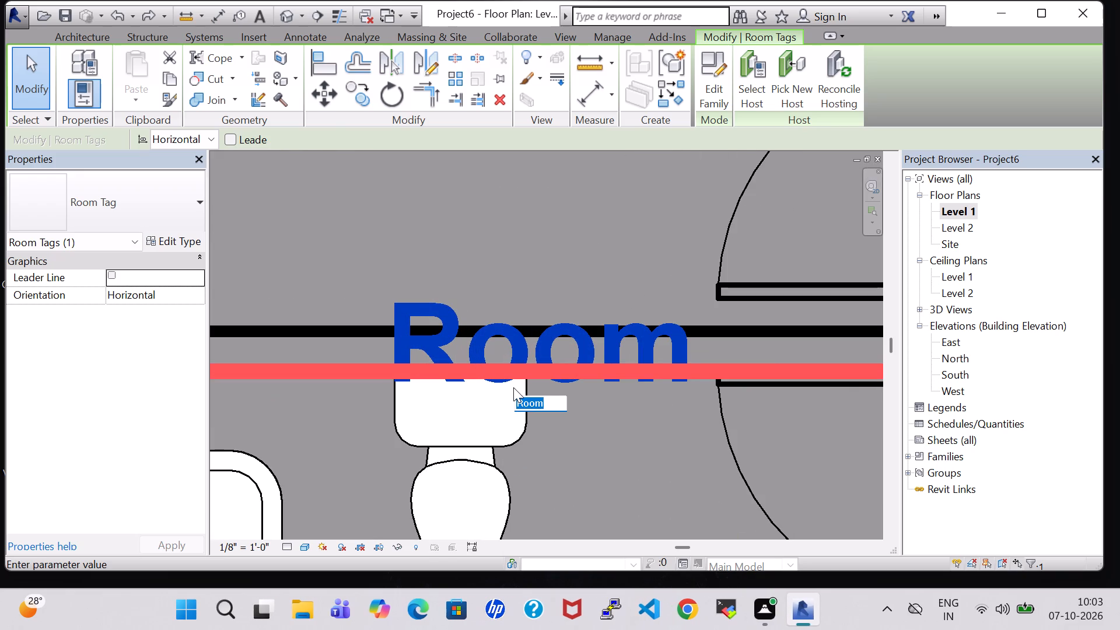
pyautogui.press('Down')
pyautogui.click(549, 403)
pyautogui.press('BackSpace')
pyautogui.press('BackSpace')
pyautogui.press('BackSpace')
pyautogui.press('BackSpace')
pyautogui.write('WC')
pyautogui.press('space')
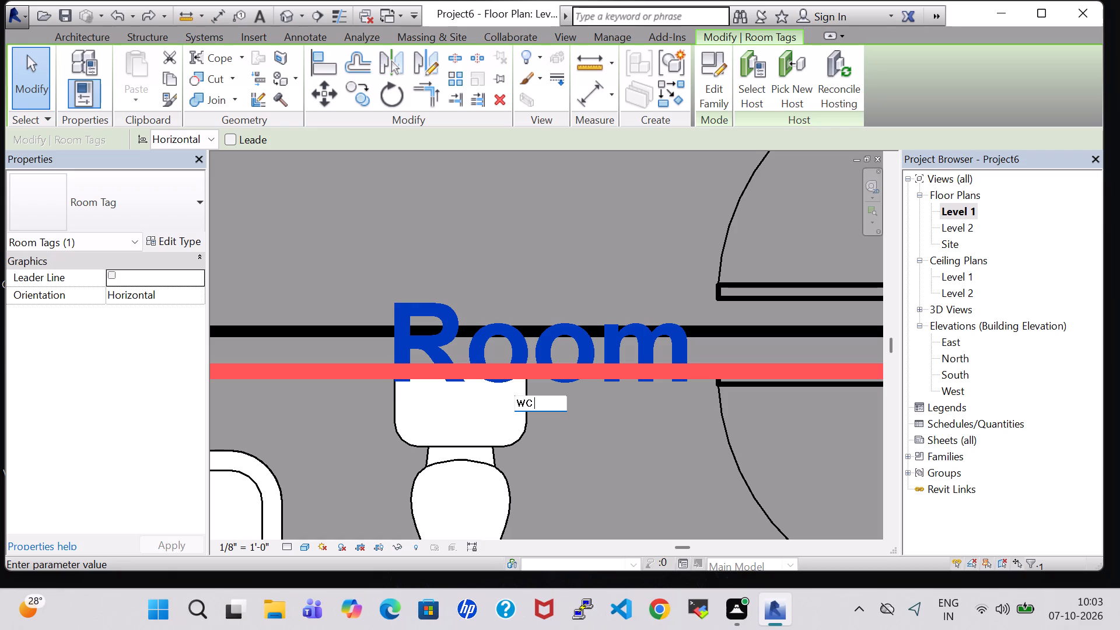
pyautogui.hotkey('shift', '&')
pyautogui.write('BATH')
pyautogui.press('Return')
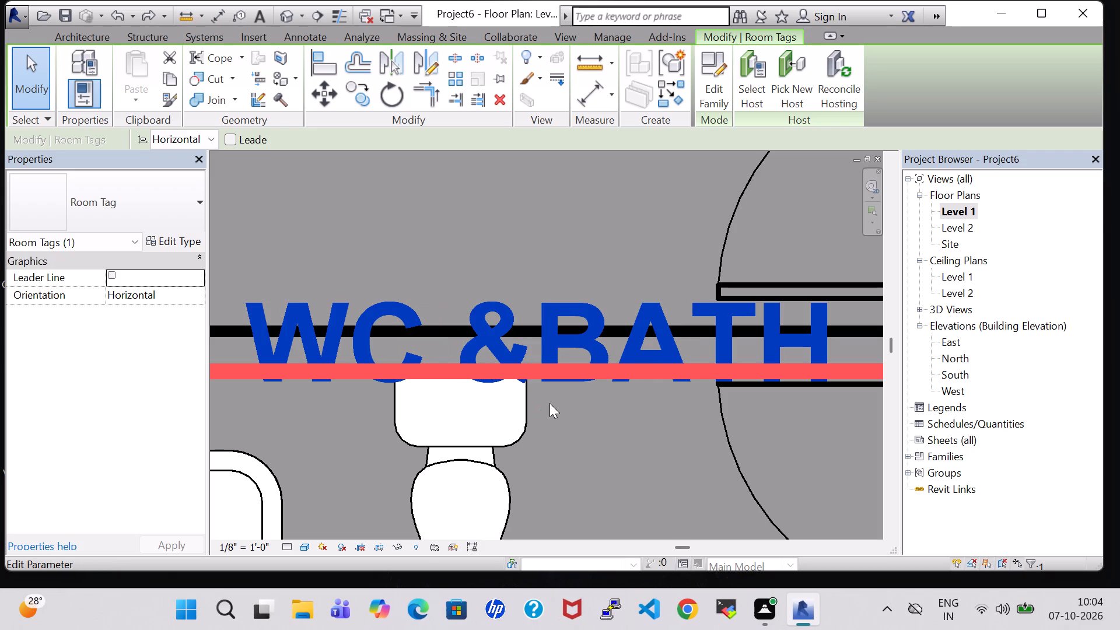
pyautogui.click(573, 303)
pyautogui.click(597, 453)
# Move the WC &BATH tag down off the wall and into the bathroom south of BED ROOM 2.
pyautogui.scroll(-14, 599, 453)
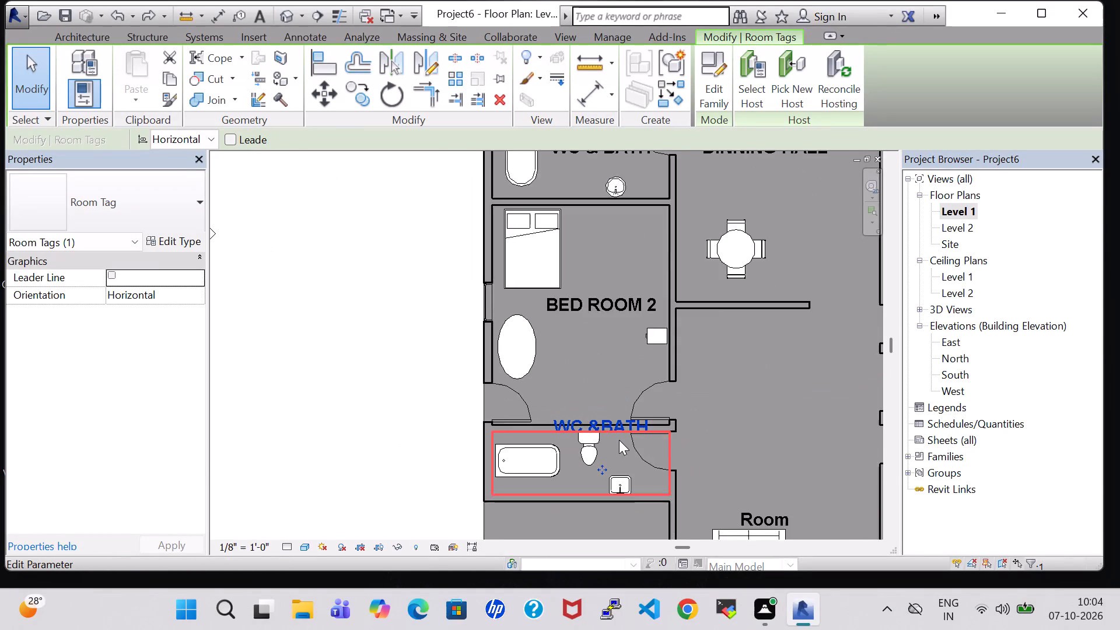
pyautogui.click(593, 377)
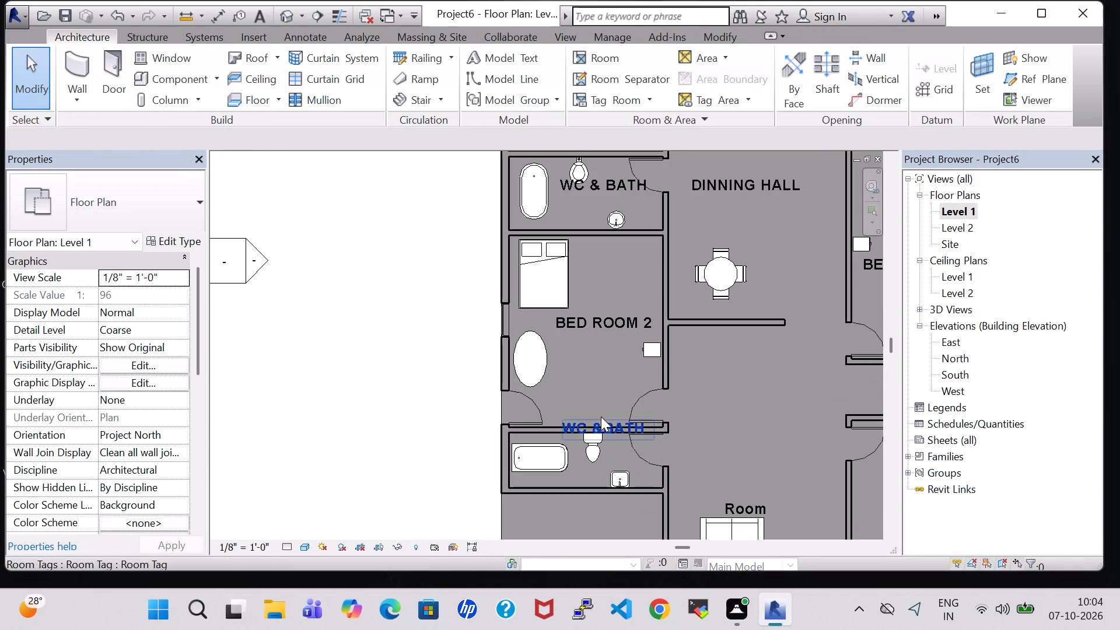
pyautogui.click(601, 416)
pyautogui.press('Down')
pyautogui.press('Down')
pyautogui.press('Down')
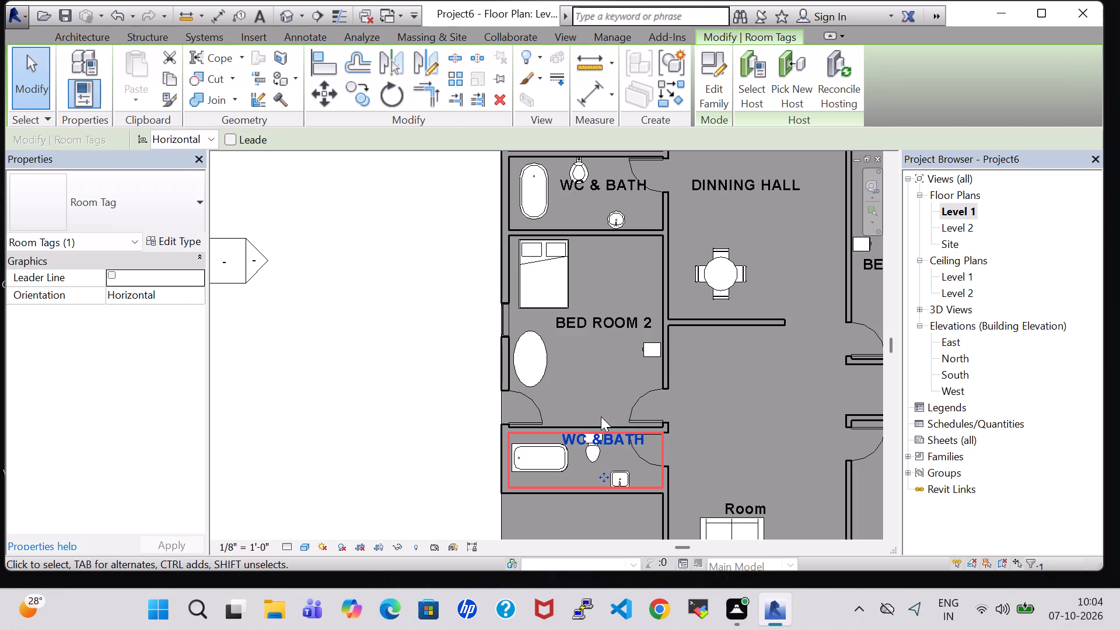
pyautogui.press('Down')
pyautogui.press('Down')
pyautogui.press('Down')
pyautogui.press('Down')
pyautogui.press('Down')
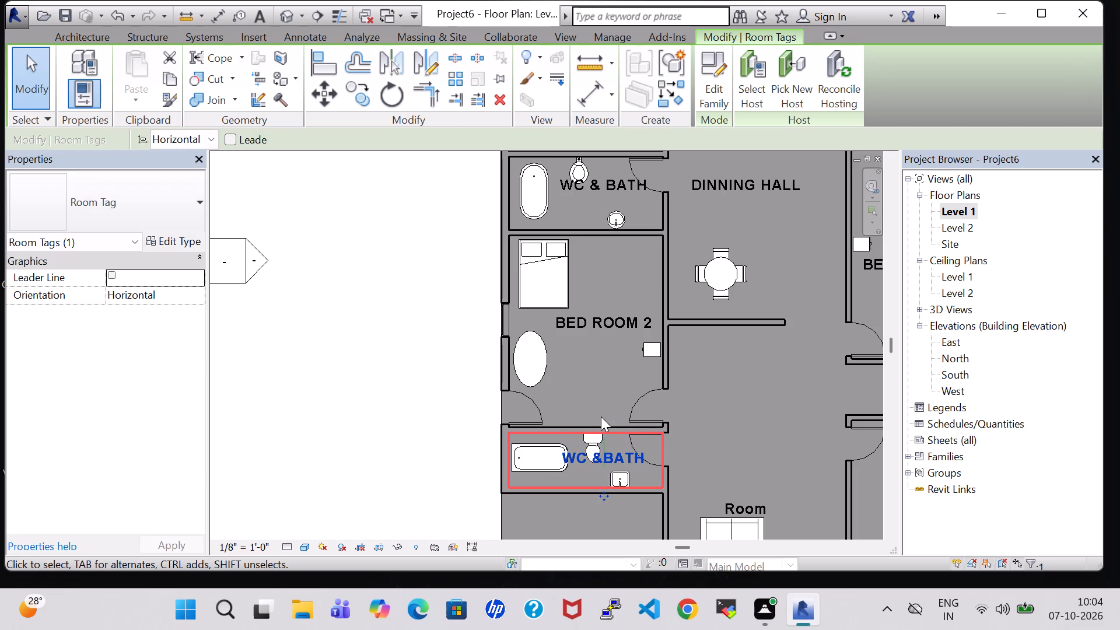
# Nudge the WC &BATH tag slightly left and a little further down between the bathroom fixtures.
pyautogui.click(610, 454)
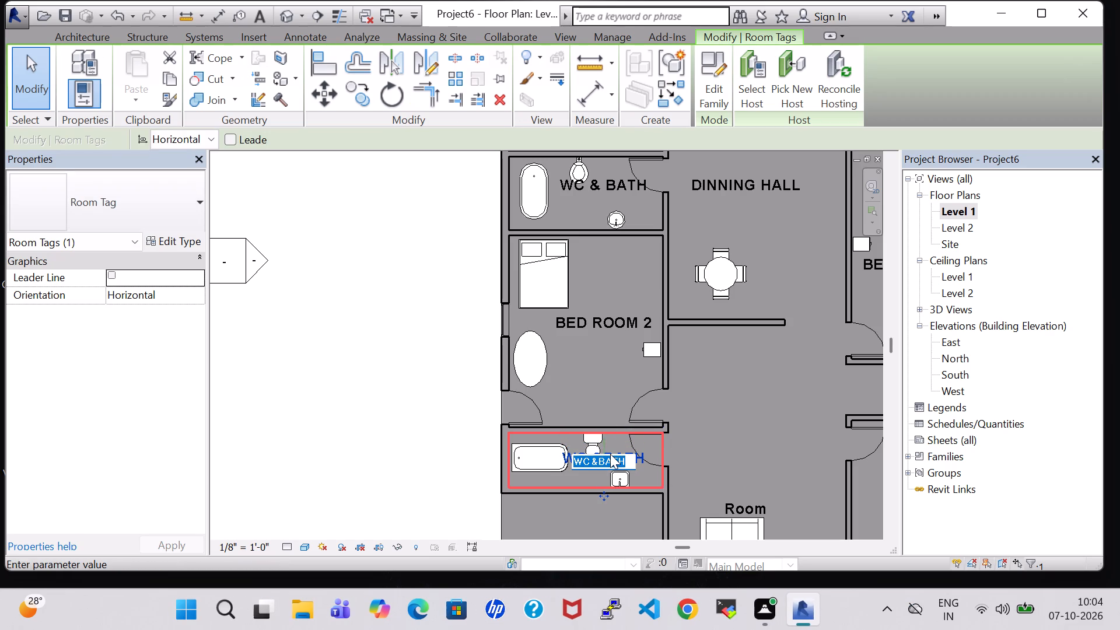
pyautogui.press('Left')
pyautogui.press('Left')
pyautogui.click(725, 451)
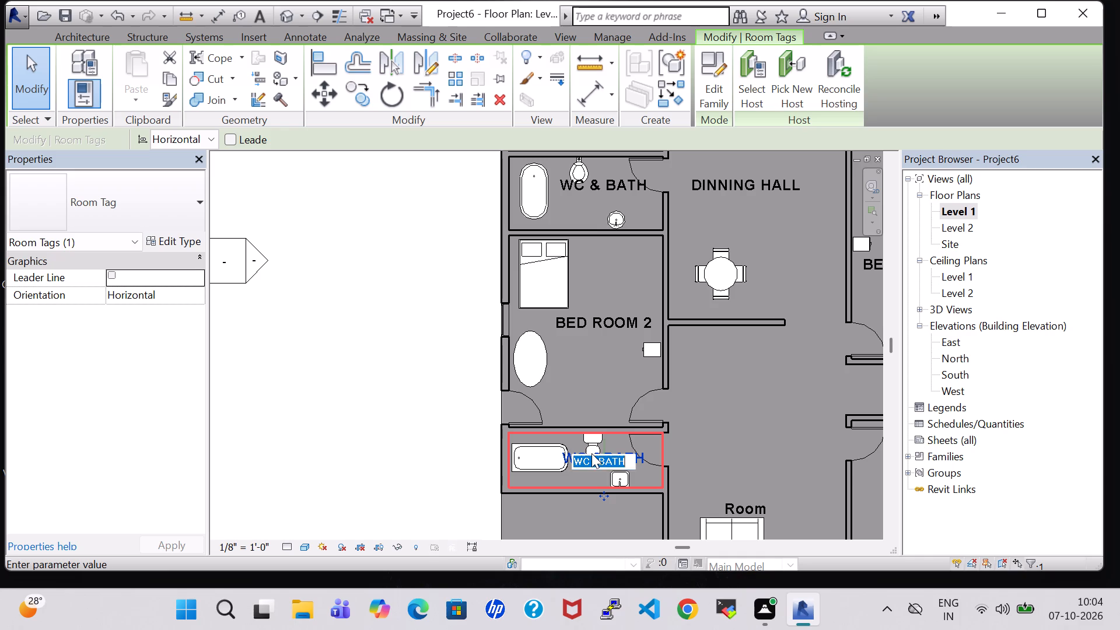
pyautogui.click(591, 453)
pyautogui.press('Left')
pyautogui.click(730, 448)
pyautogui.press('Left')
pyautogui.press('Left')
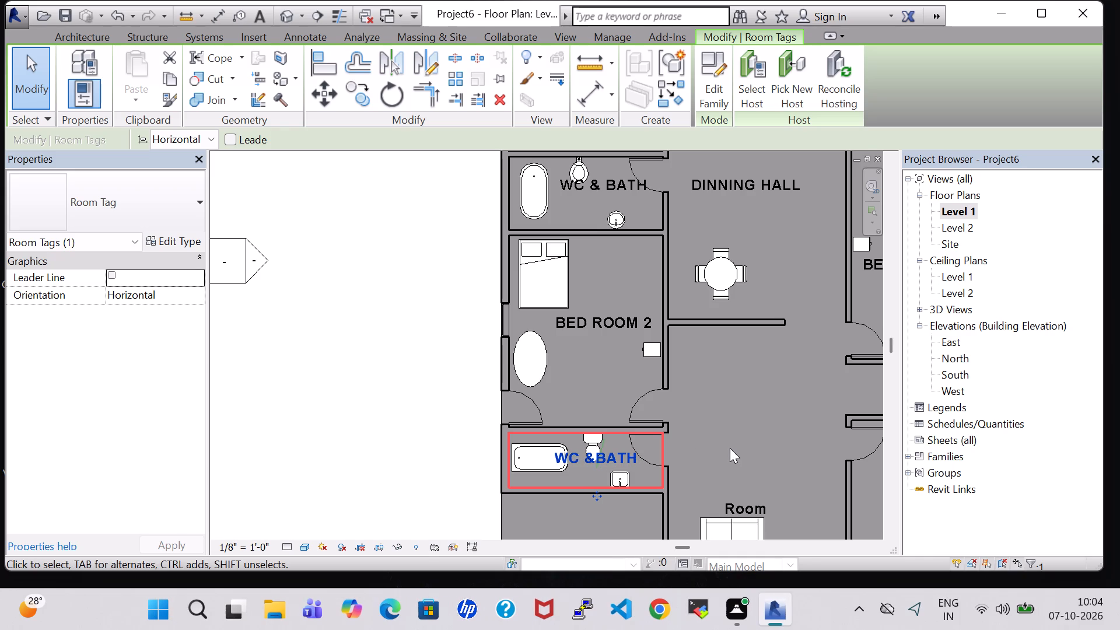
pyautogui.press('Down')
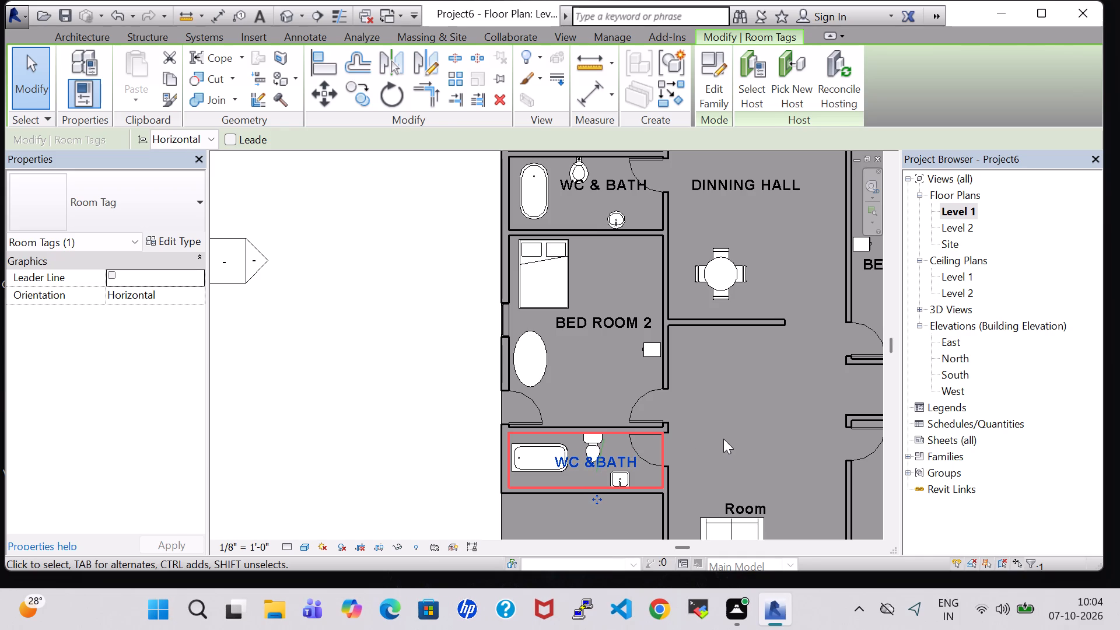
pyautogui.click(723, 439)
# Nudge the BED ROOM 2 tag slightly left and down within its room.
pyautogui.click(610, 324)
pyautogui.press('Left')
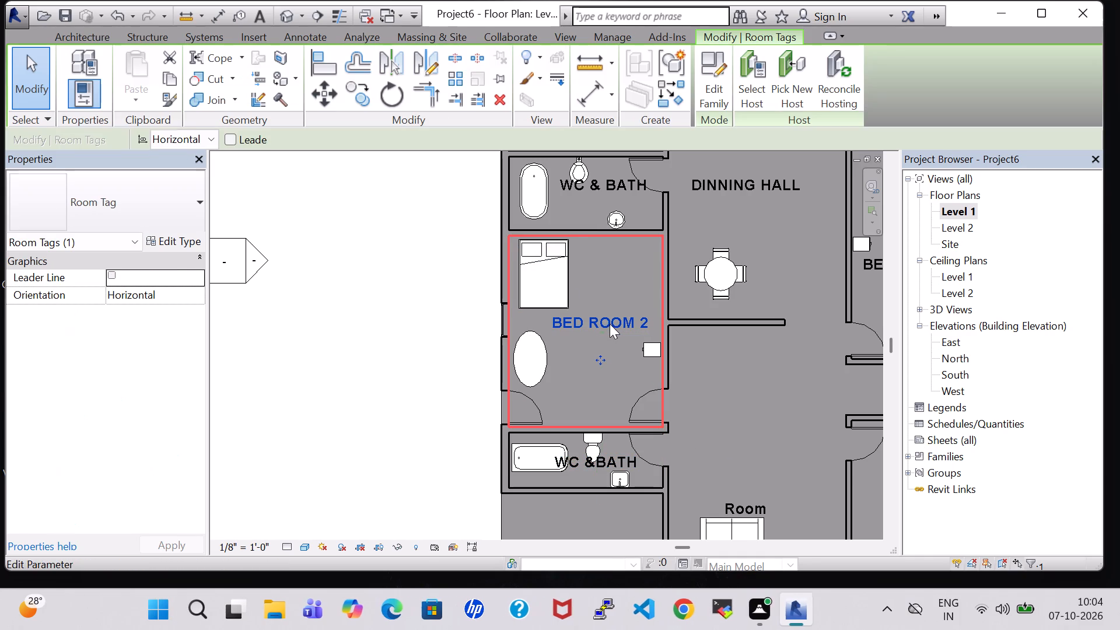
pyautogui.press('Left')
pyautogui.press('Left')
pyautogui.press('Down')
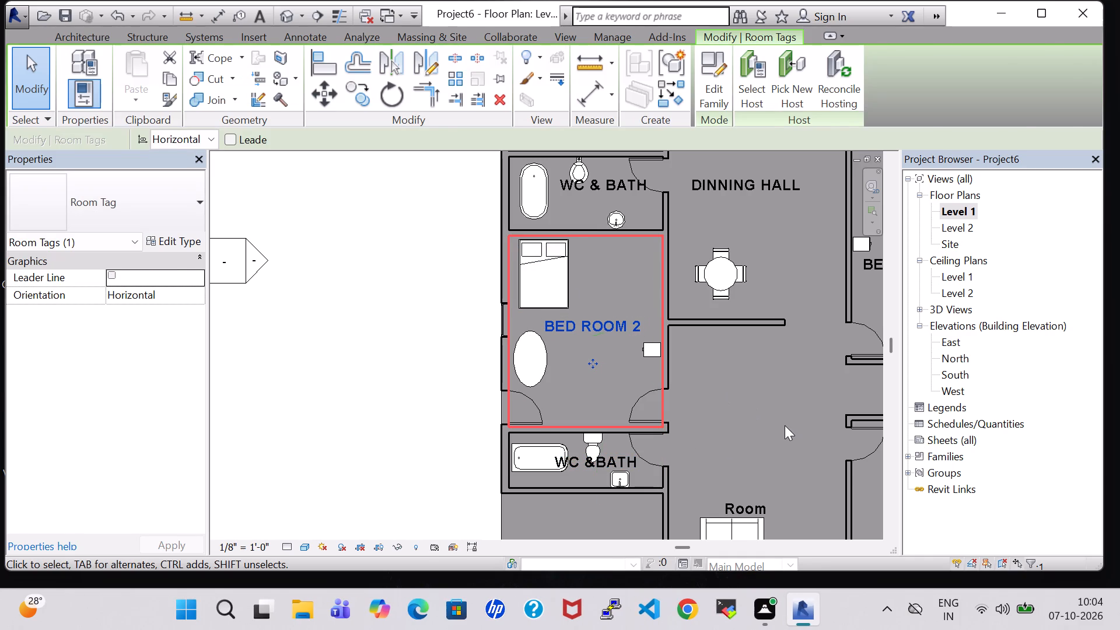
pyautogui.click(785, 425)
# Rename the room tag above the sofa in the open space south of the dining hall as LIVING ROOM.
pyautogui.scroll(-5, 751, 412)
pyautogui.moveTo(751, 412); pyautogui.dragTo(689, 390, button='middle')
pyautogui.click(687, 429)
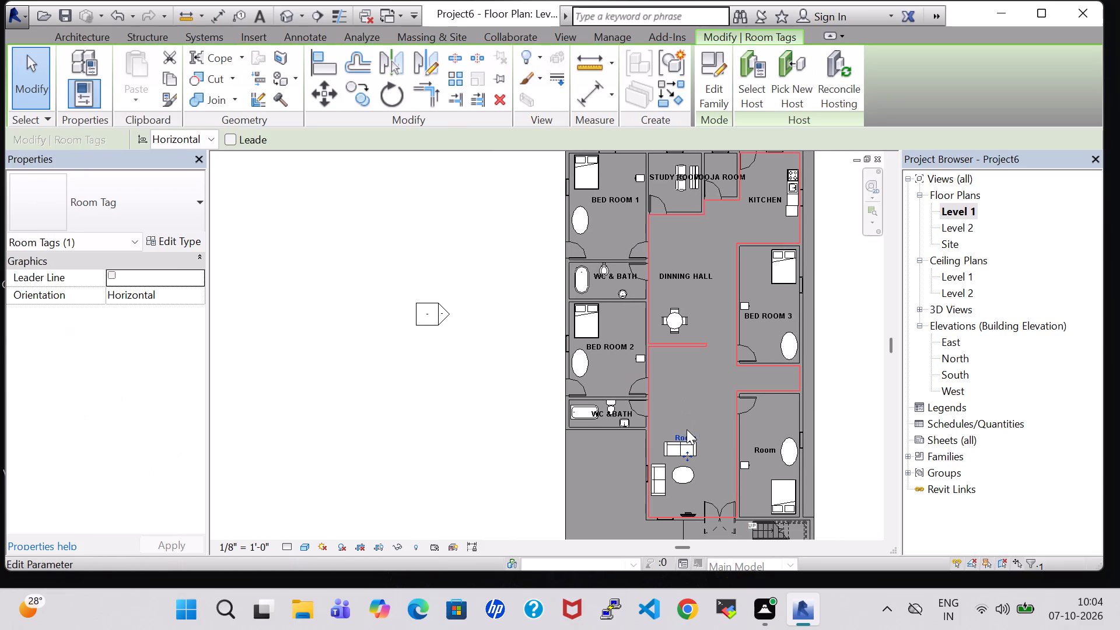
pyautogui.scroll(5, 688, 436)
pyautogui.click(688, 436)
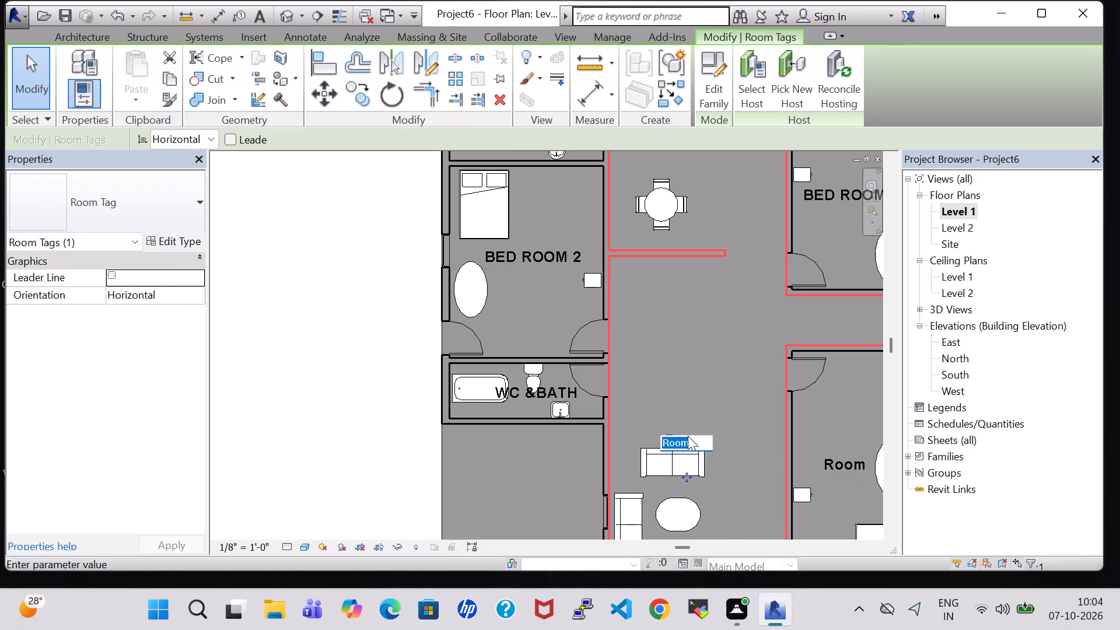
pyautogui.press('BackSpace')
pyautogui.write('LIVING ROOM')
pyautogui.press('Return')
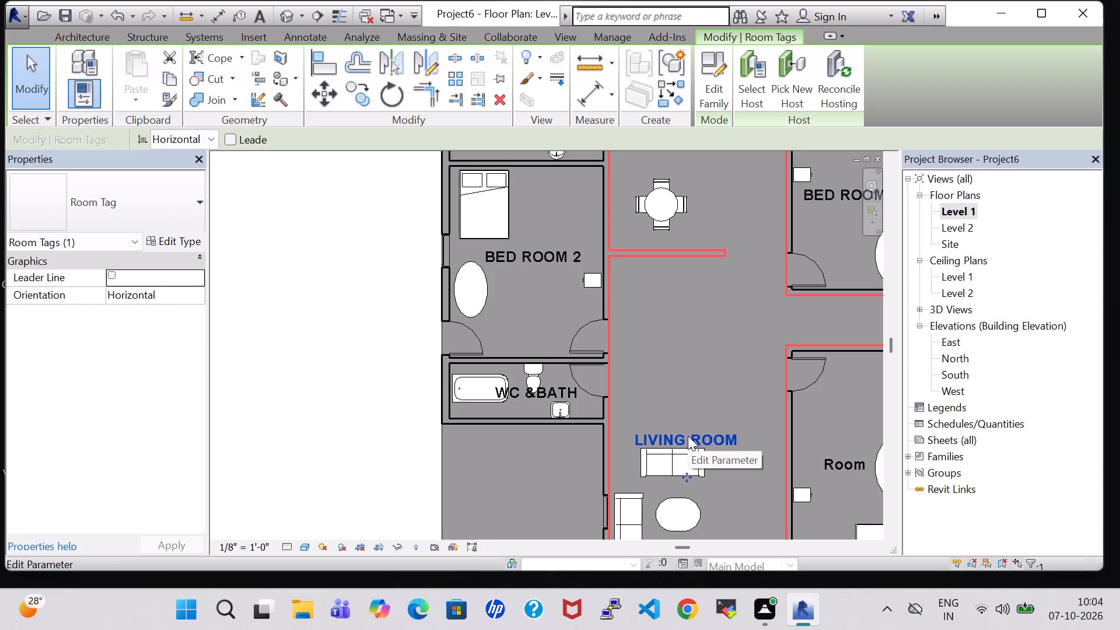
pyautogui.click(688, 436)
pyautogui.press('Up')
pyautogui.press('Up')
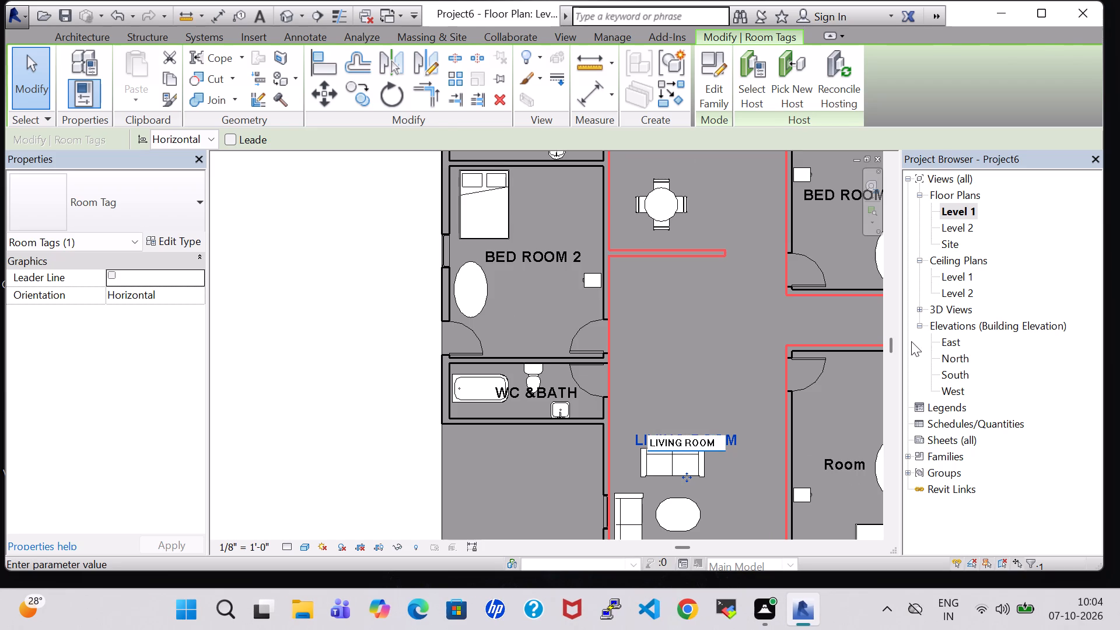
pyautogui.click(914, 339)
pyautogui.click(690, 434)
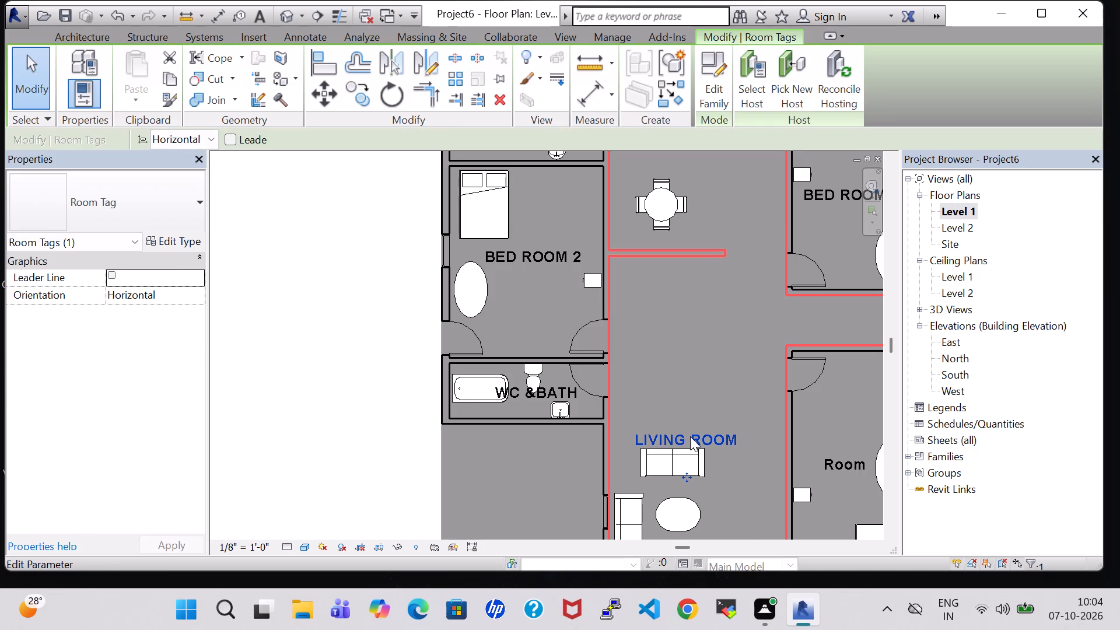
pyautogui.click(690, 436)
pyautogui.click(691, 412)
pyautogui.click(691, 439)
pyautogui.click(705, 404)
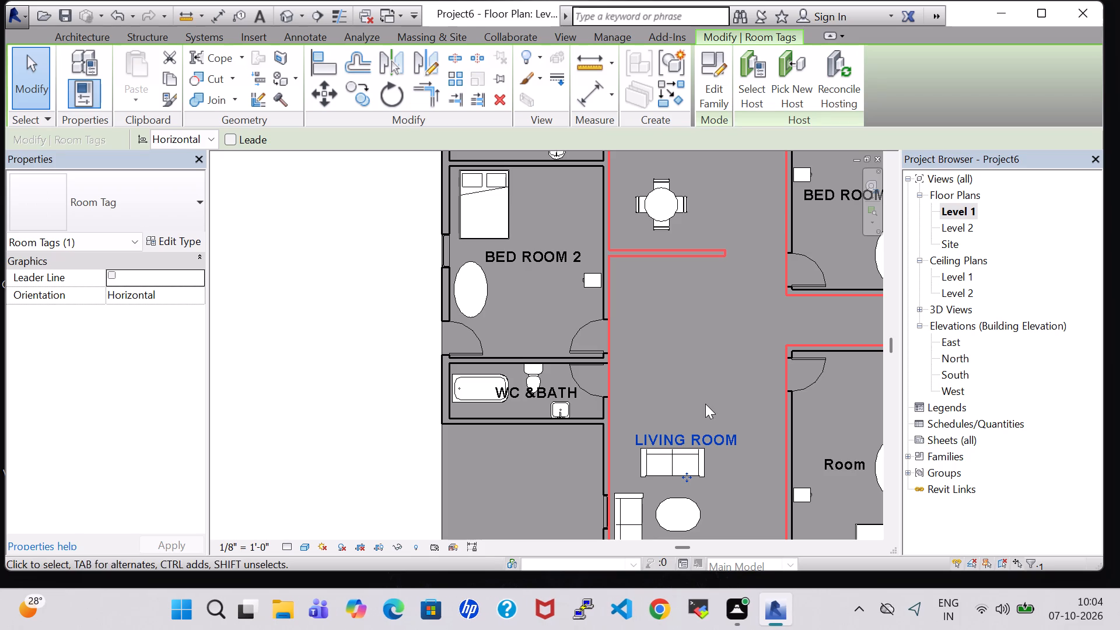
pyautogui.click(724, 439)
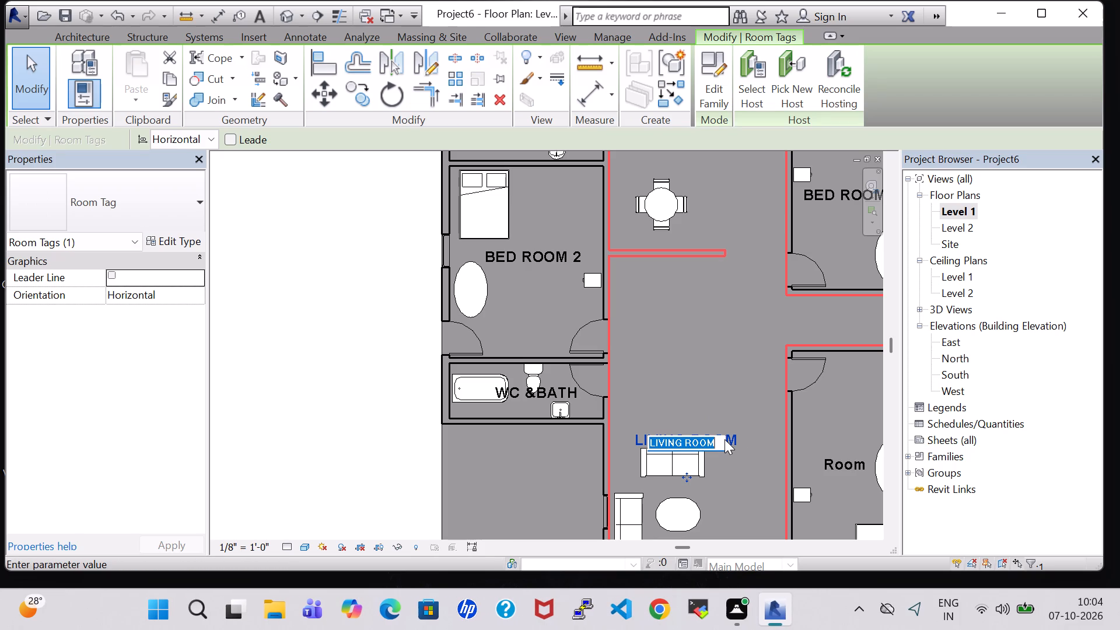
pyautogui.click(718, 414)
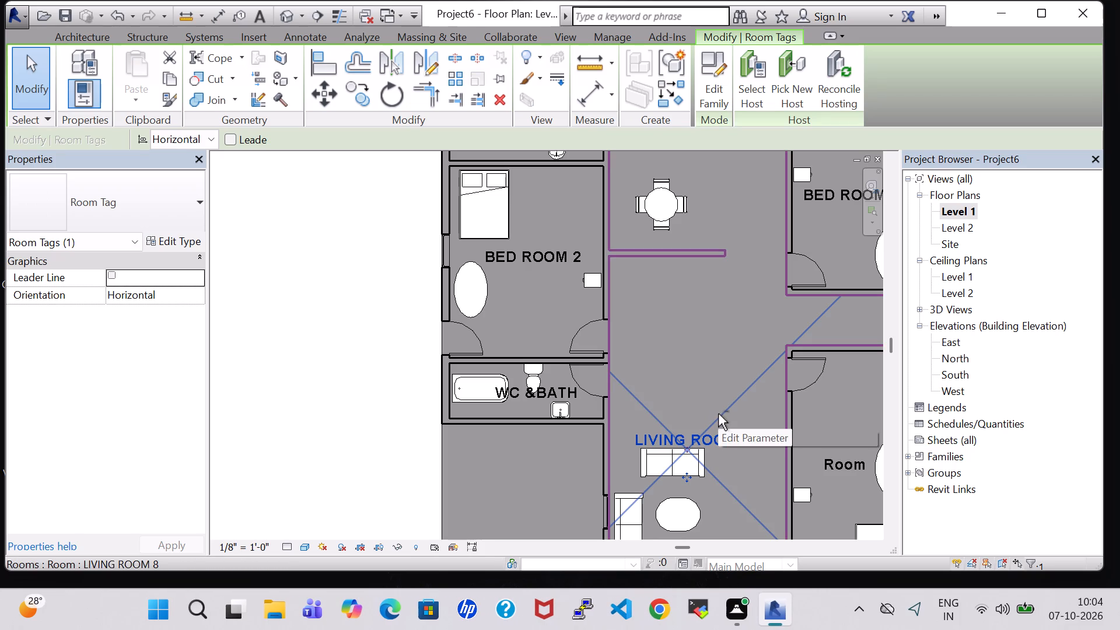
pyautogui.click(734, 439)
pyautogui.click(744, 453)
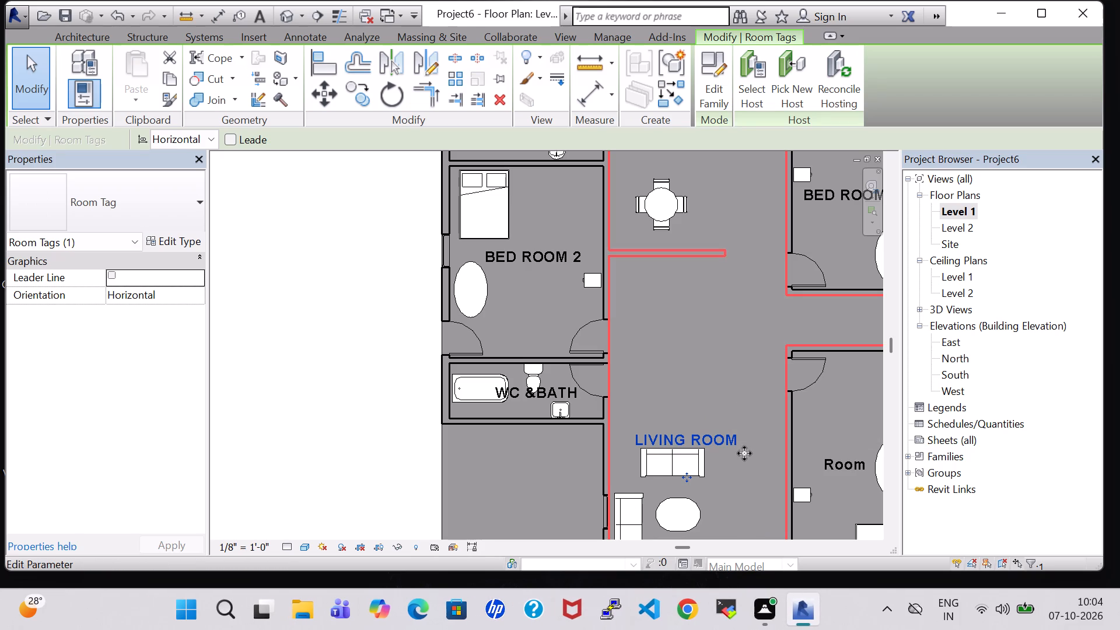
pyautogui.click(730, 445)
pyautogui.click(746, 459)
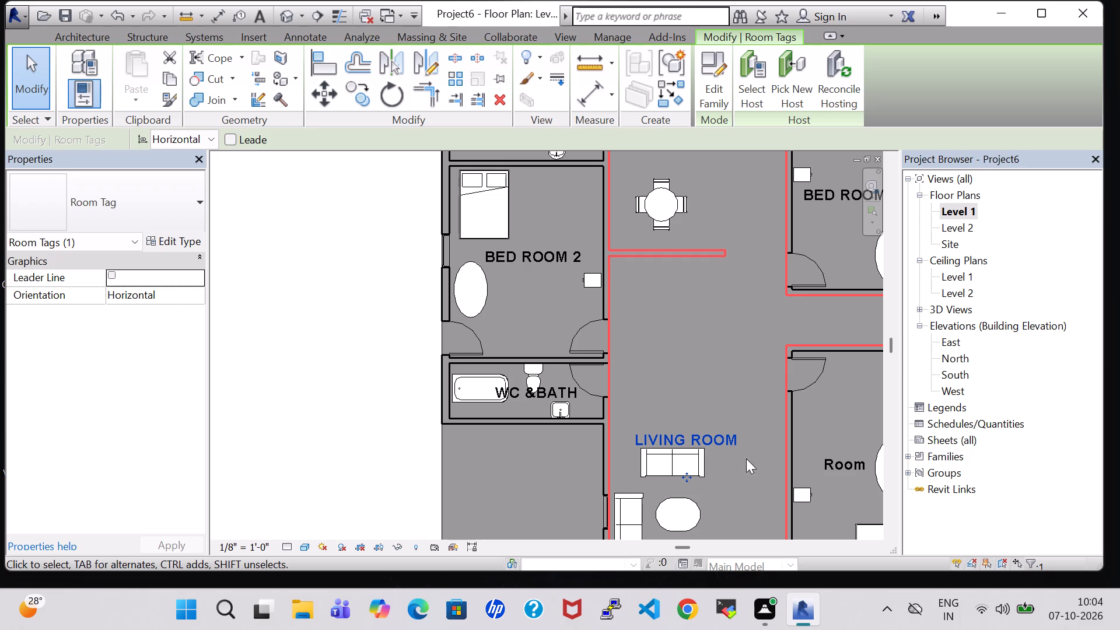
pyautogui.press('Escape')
# Nudge the LIVING ROOM tag up, clear of the sofa.
pyautogui.click(717, 439)
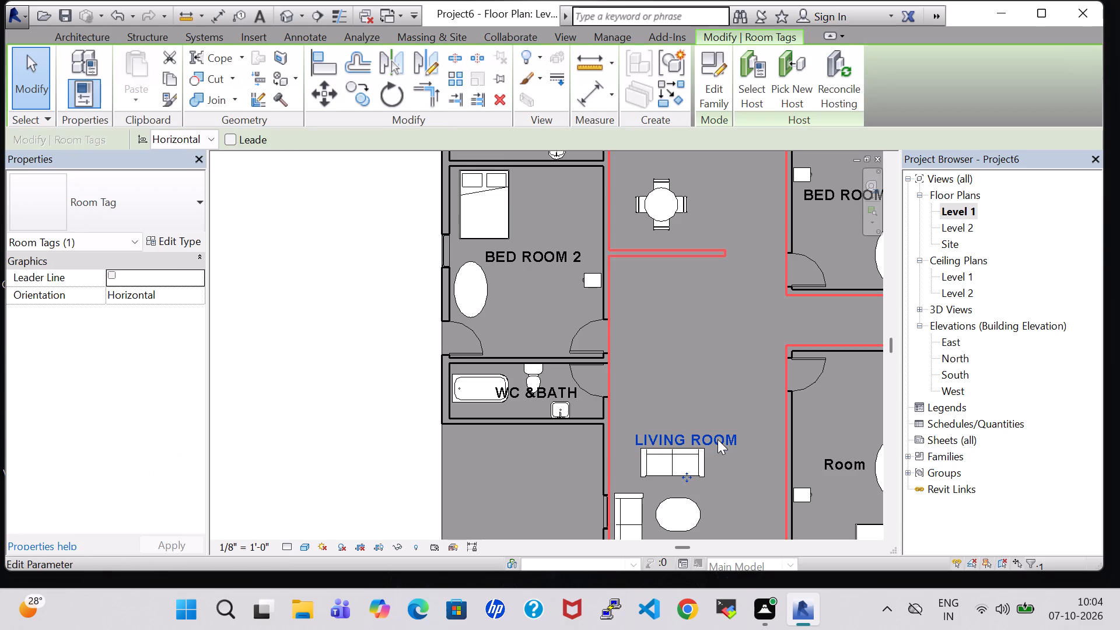
pyautogui.press('Up')
pyautogui.press('Up')
pyautogui.press('Up')
pyautogui.press('Up')
pyautogui.press('Up')
pyautogui.press('Up')
pyautogui.press('Up')
pyautogui.press('Up')
pyautogui.press('Up')
pyautogui.press('Up')
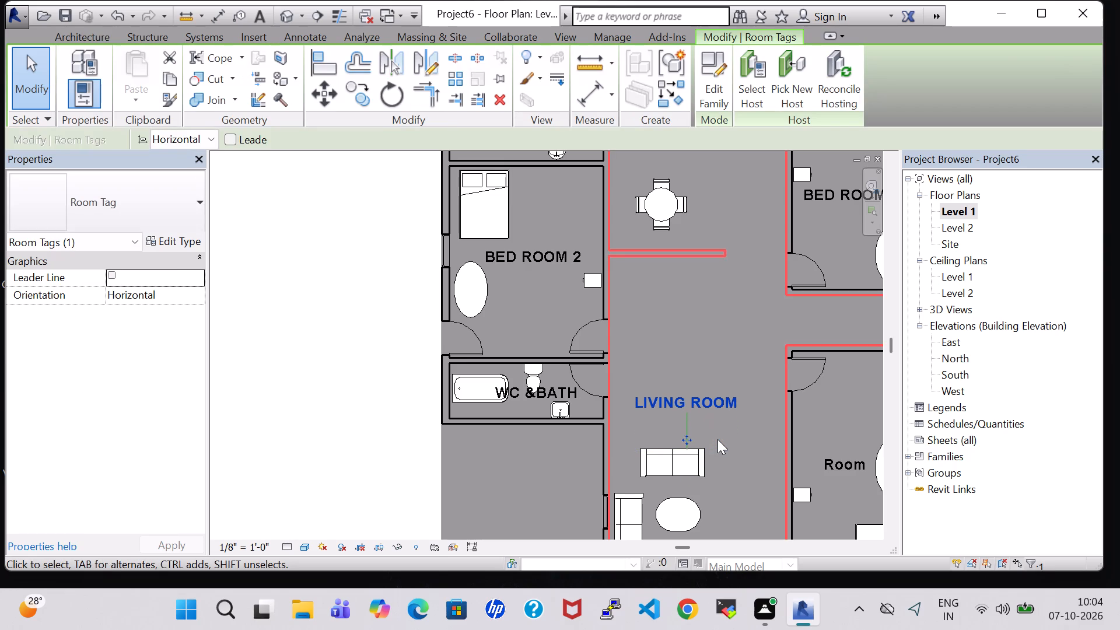
pyautogui.press('Escape')
# Rename the room tag of the bedroom east of the living room as BED ROOM 4.
pyautogui.scroll(-4, 726, 443)
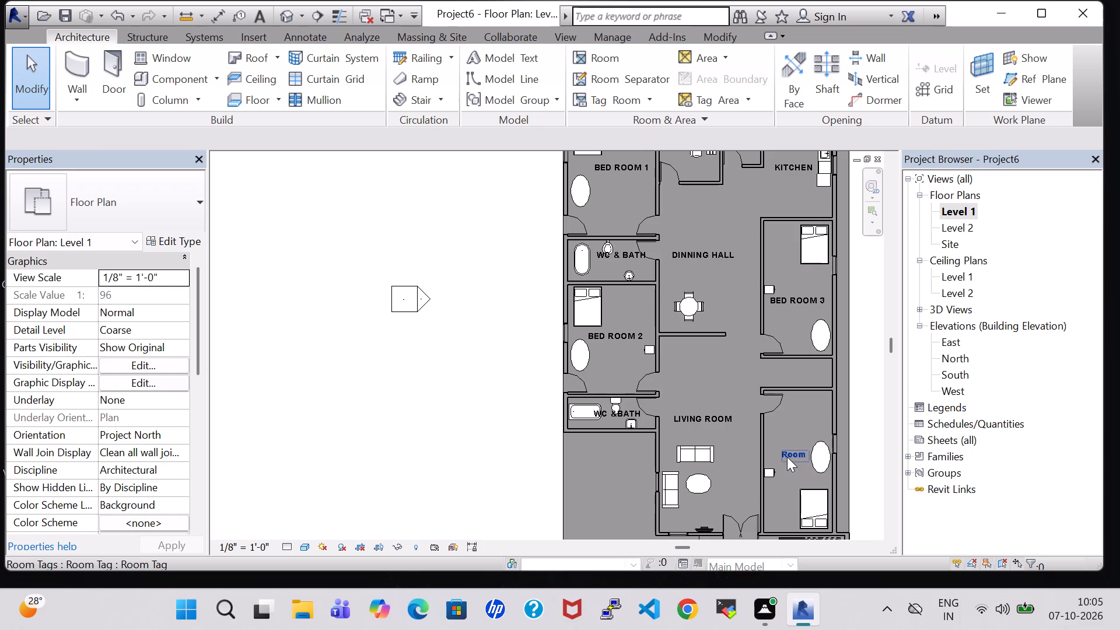
pyautogui.click(787, 457)
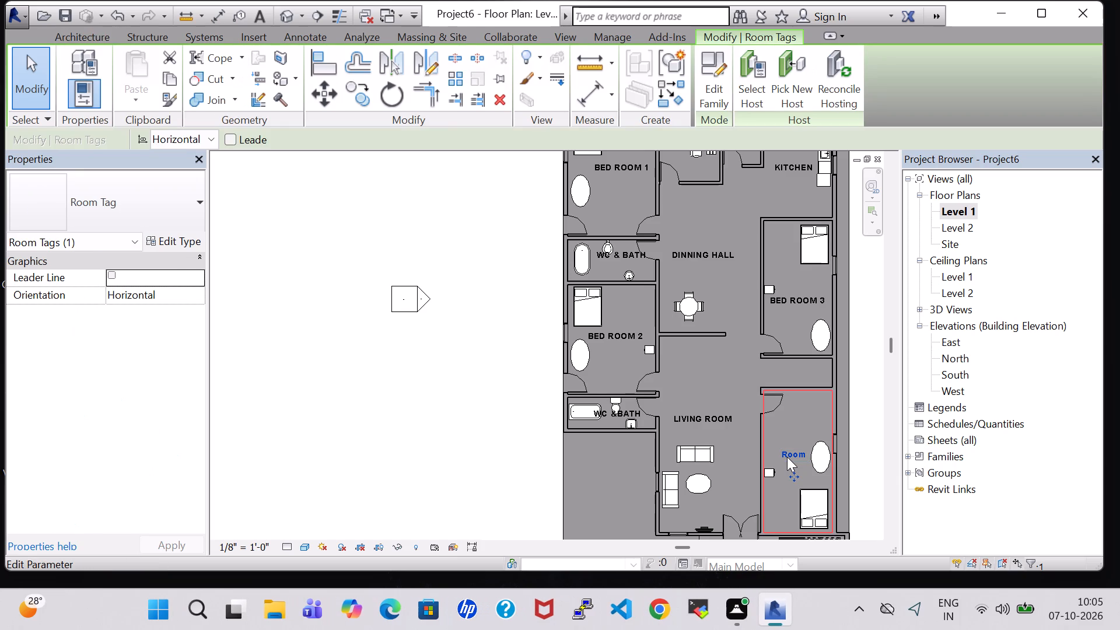
pyautogui.click(787, 457)
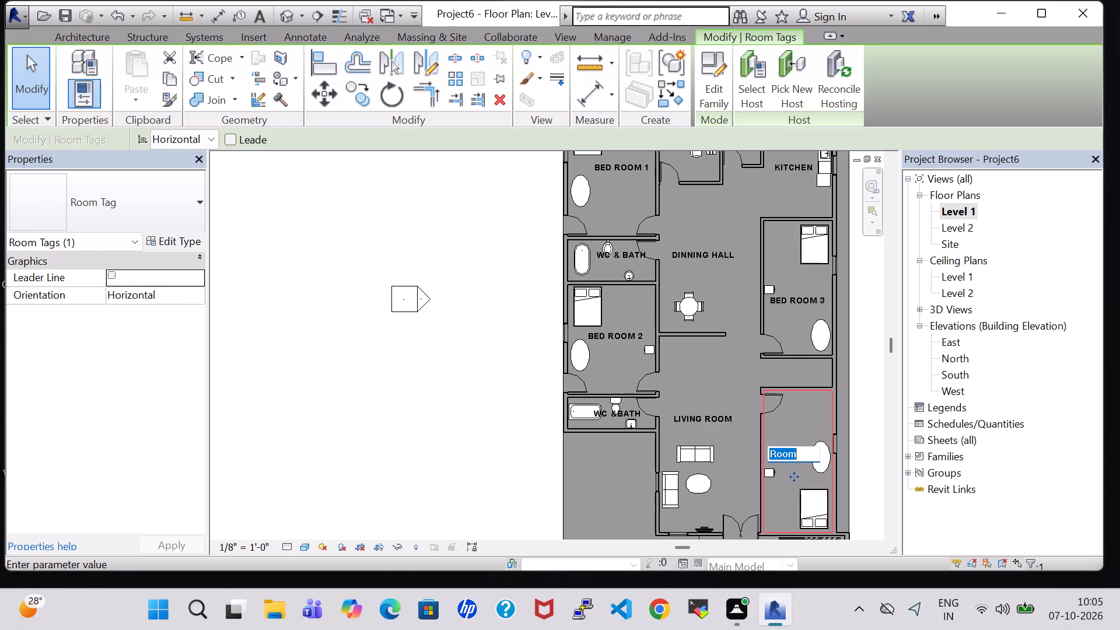
pyautogui.write('BED ROOM 4')
pyautogui.press('Return')
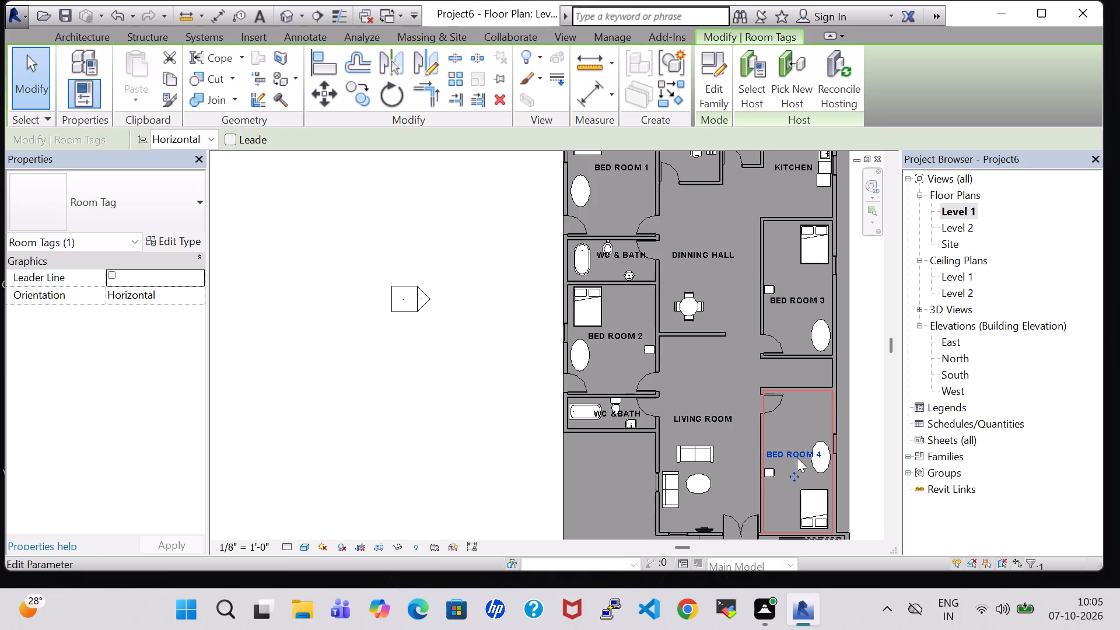
# Nudge the BED ROOM 4 tag up and slightly to the right within its room, clear of the furniture.
pyautogui.click(797, 457)
pyautogui.click(792, 434)
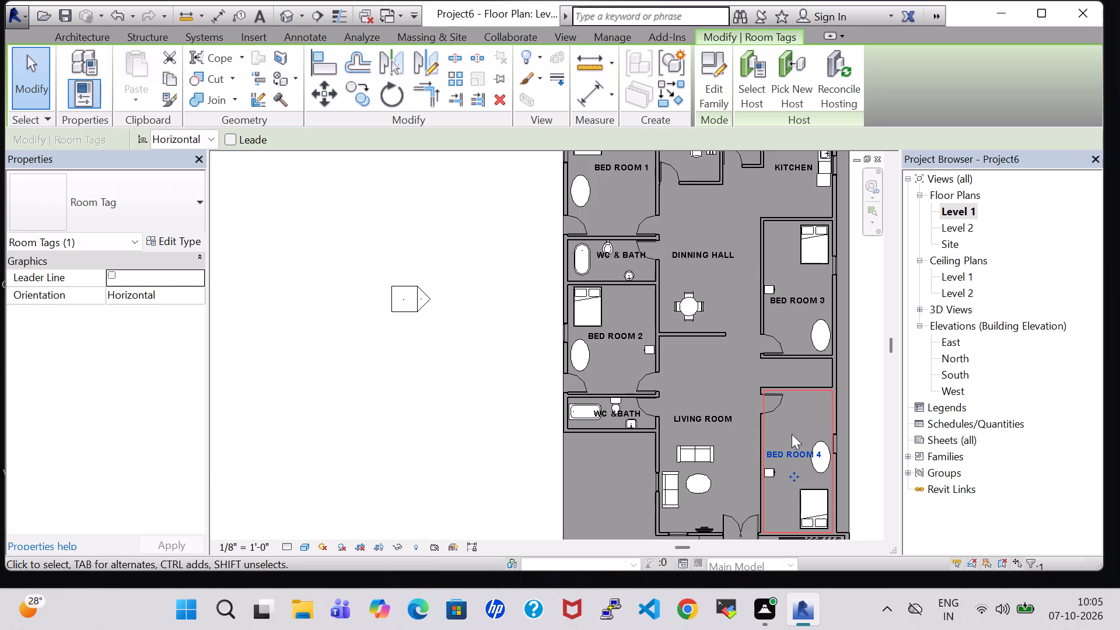
pyautogui.press('Up')
pyautogui.press('Up')
pyautogui.press('Up')
pyautogui.press('Up')
pyautogui.press('Up')
pyautogui.press('Up')
pyautogui.press('Up')
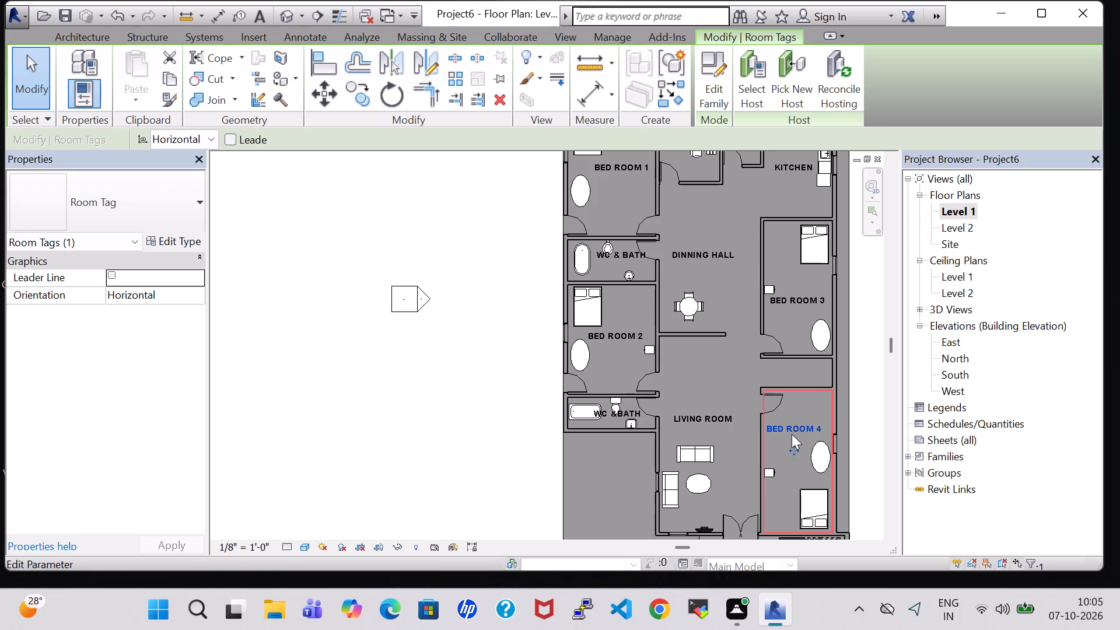
pyautogui.press('Right')
pyautogui.click(708, 355)
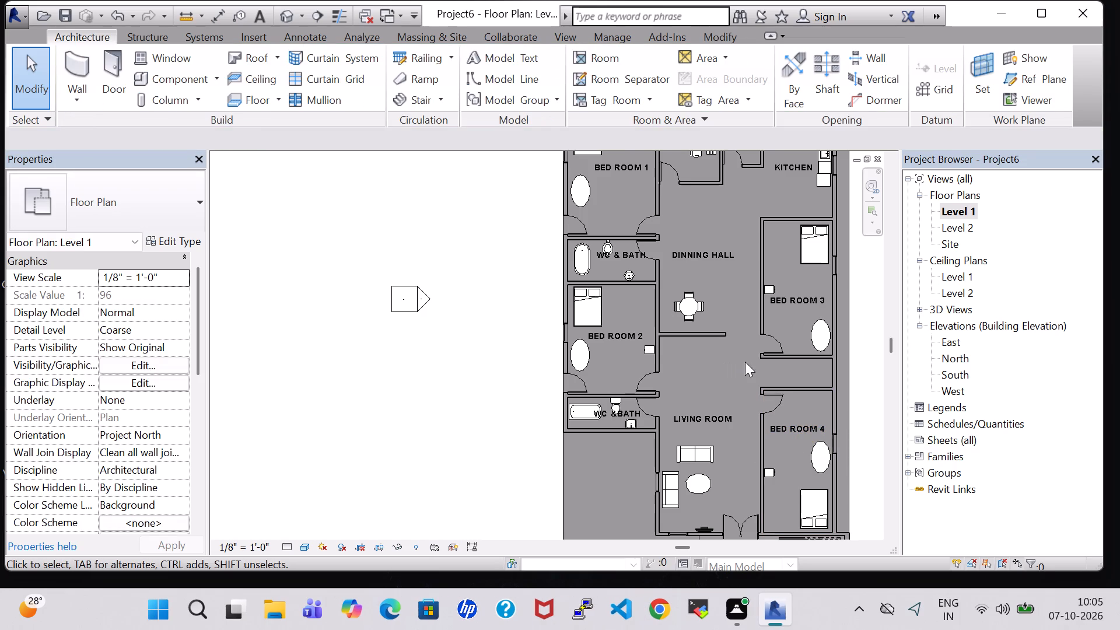
# Place a tagged room in the narrow corridor between BED ROOM 3 and BED ROOM 4, keeping it despite the shared enclosed region.
pyautogui.scroll(-2, 778, 323)
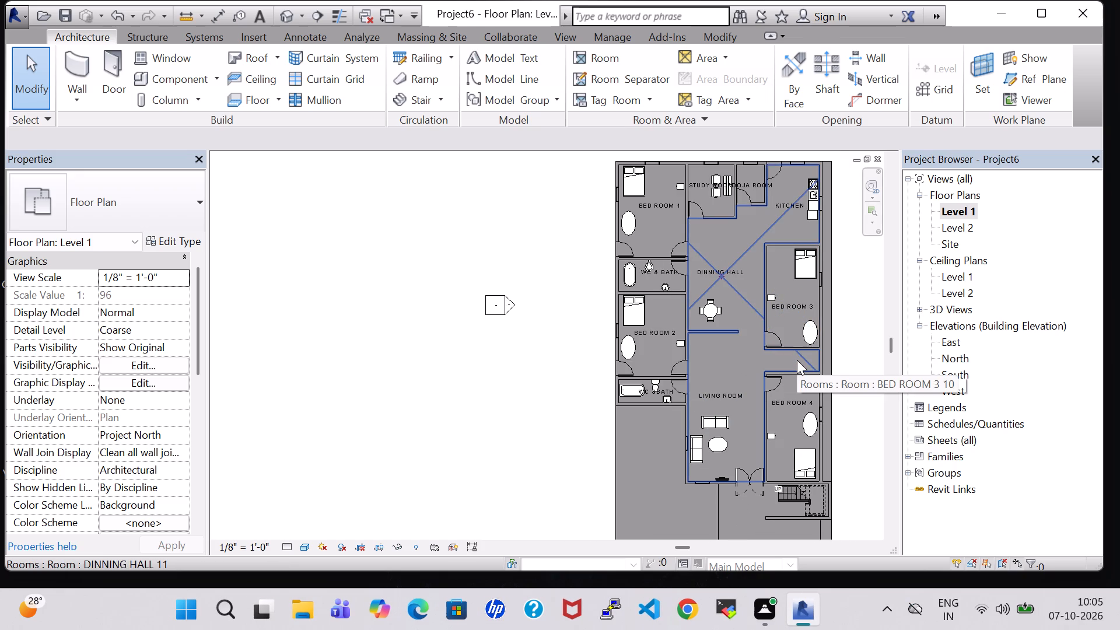
pyautogui.click(616, 50)
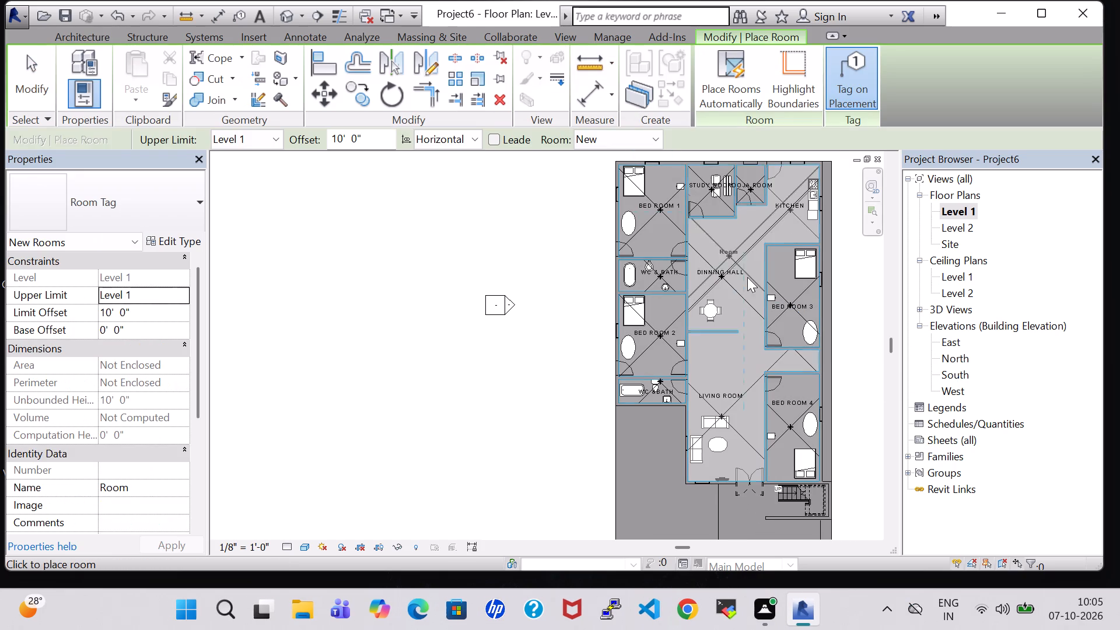
pyautogui.scroll(2, 793, 367)
pyautogui.click(798, 363)
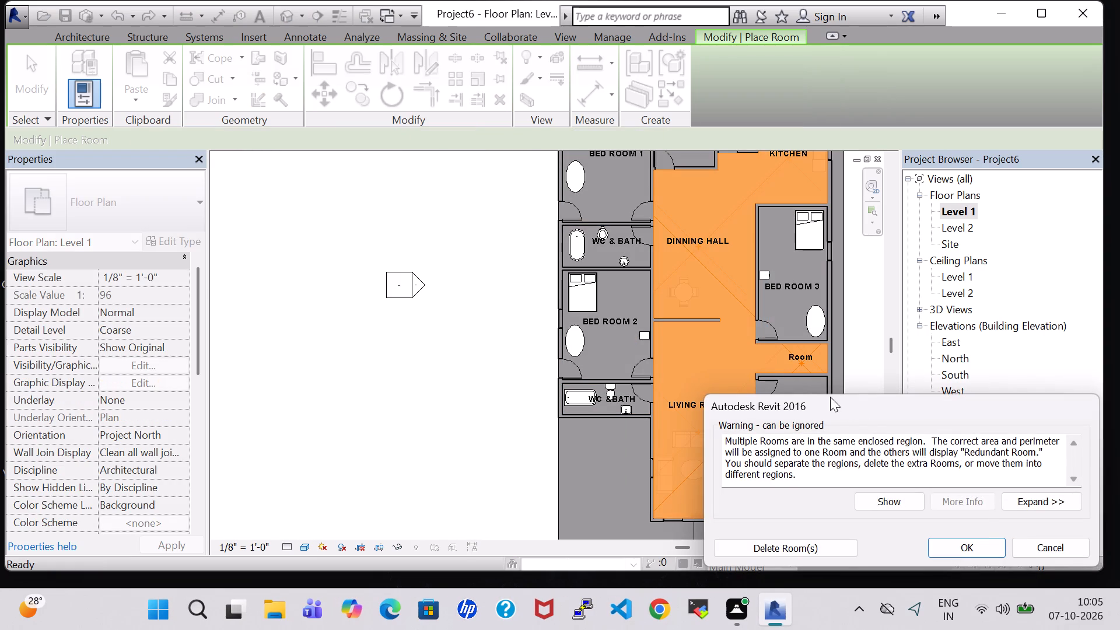
pyautogui.click(950, 549)
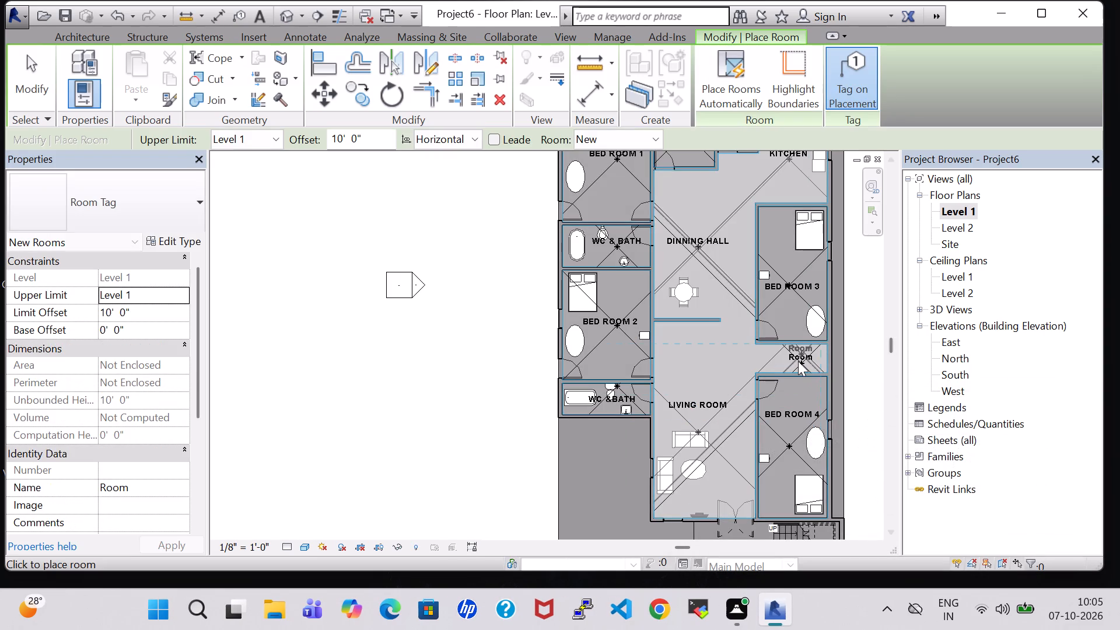
pyautogui.press('Escape')
pyautogui.press('Escape')
# Rename the room tag in the corridor between BED ROOM 3 and BED ROOM 4 as PASAGE.
pyautogui.click(798, 361)
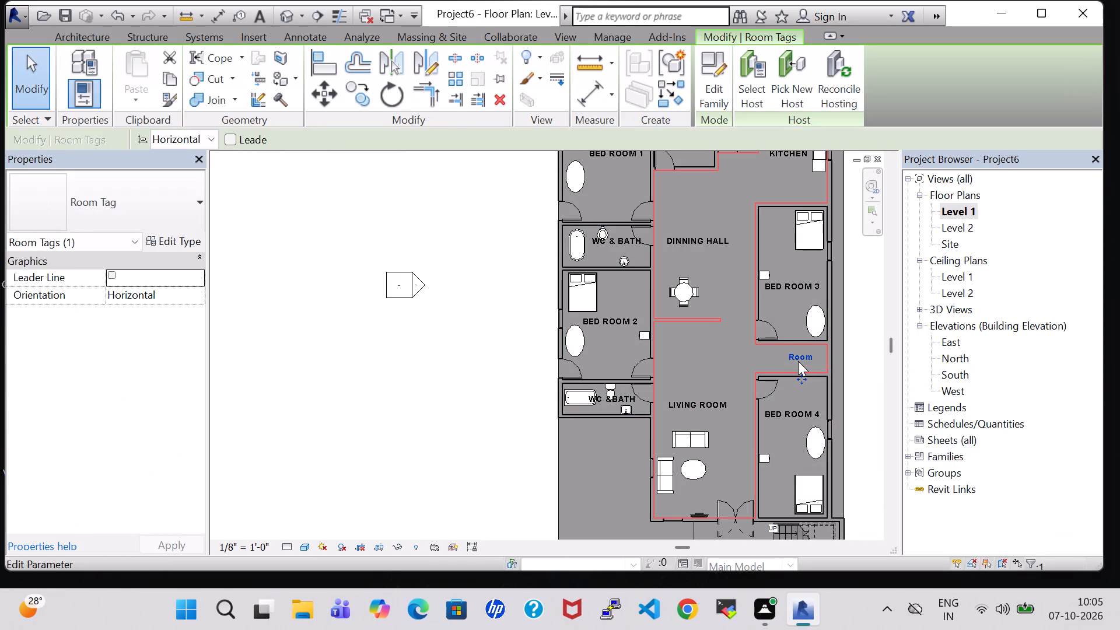
pyautogui.scroll(7, 798, 355)
pyautogui.click(799, 356)
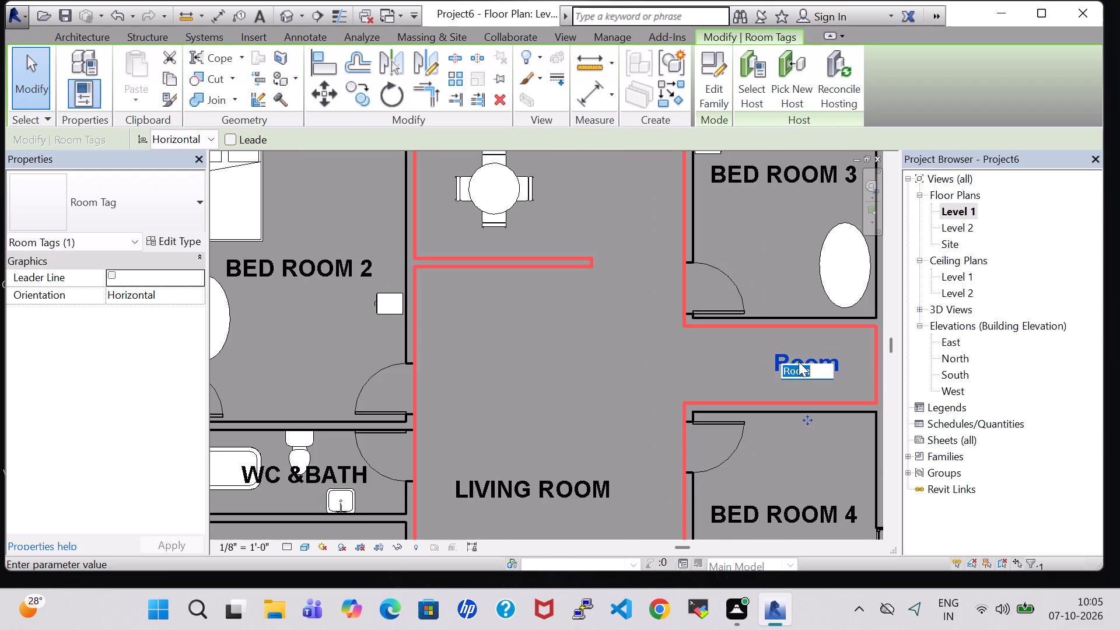
pyautogui.press('BackSpace')
pyautogui.write('PASAGE')
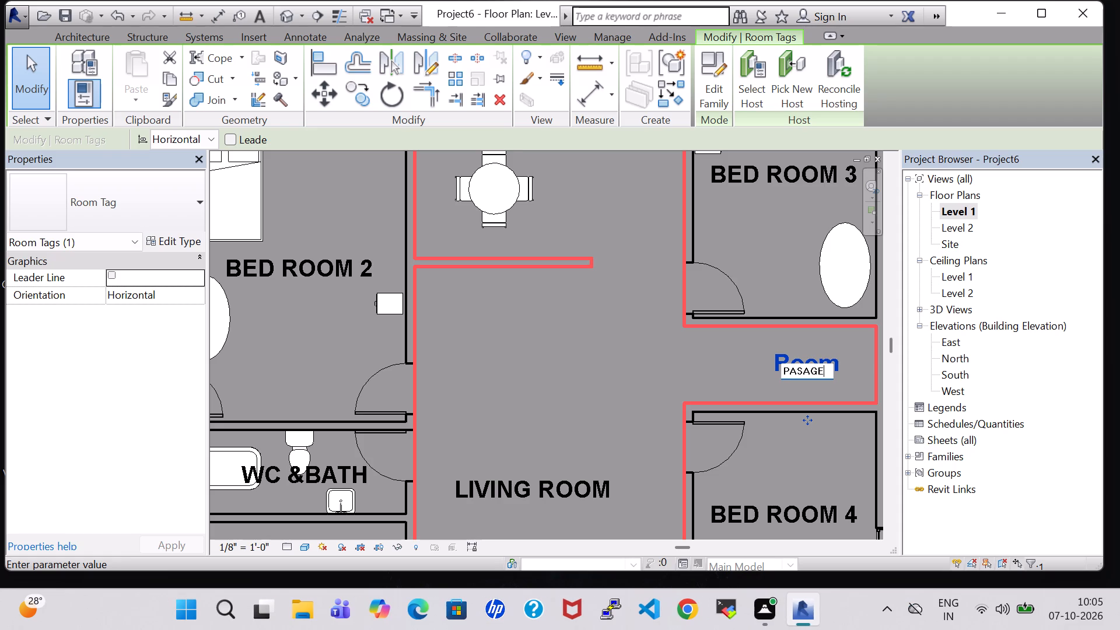
pyautogui.press('Return')
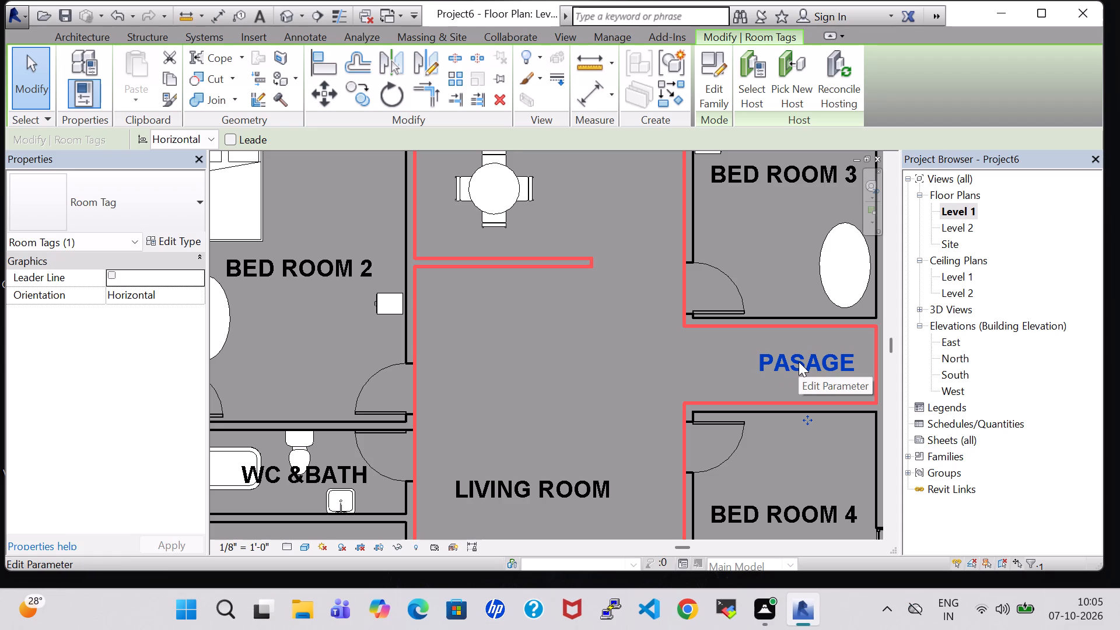
pyautogui.click(618, 353)
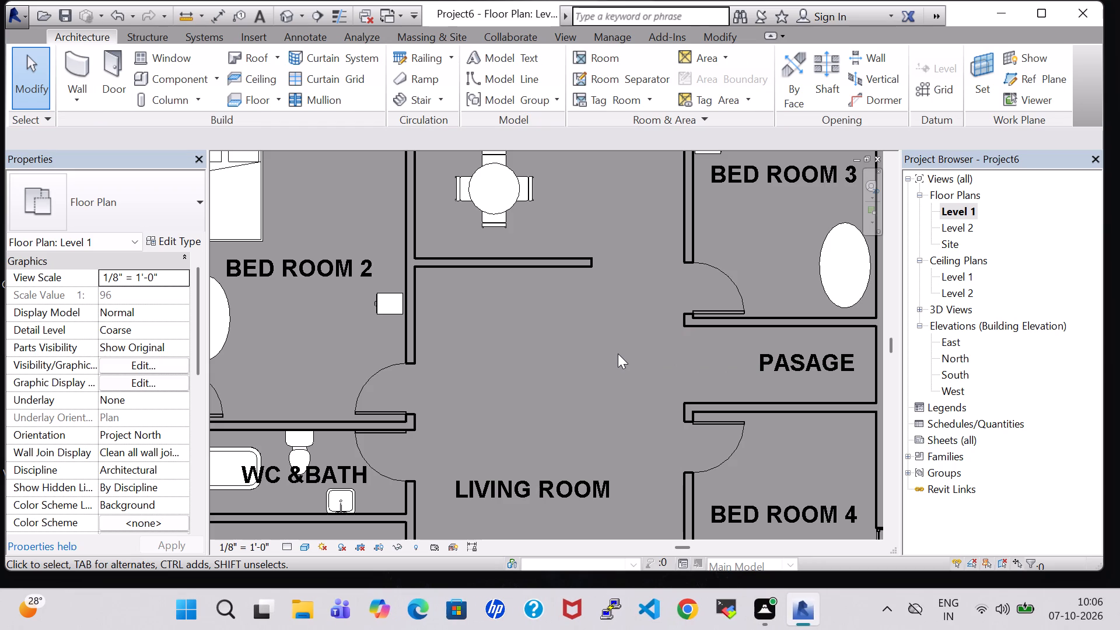
# Nudge the POOJA ROOM tag up within its room, above the level of the STUDY ROOM tag.
pyautogui.scroll(-5, 634, 354)
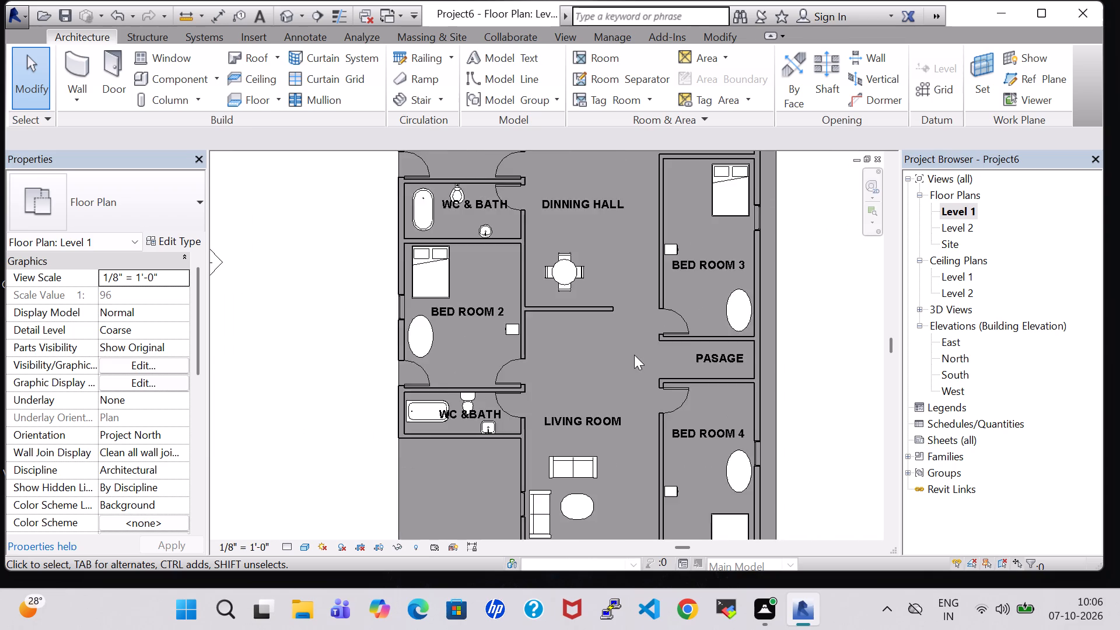
pyautogui.scroll(-3, 634, 355)
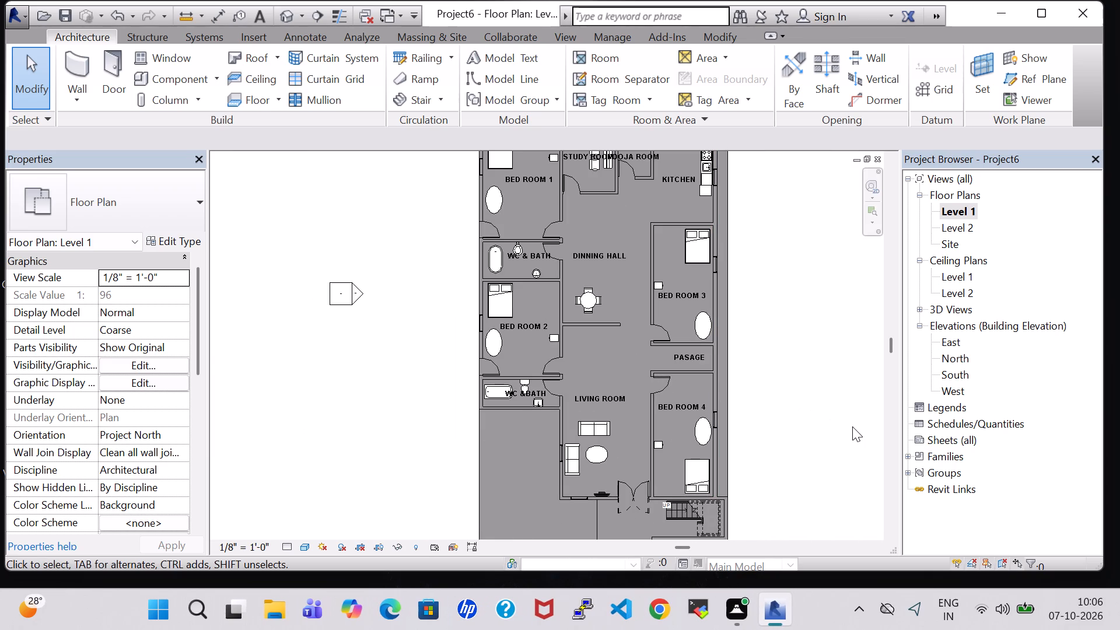
pyautogui.click(810, 324)
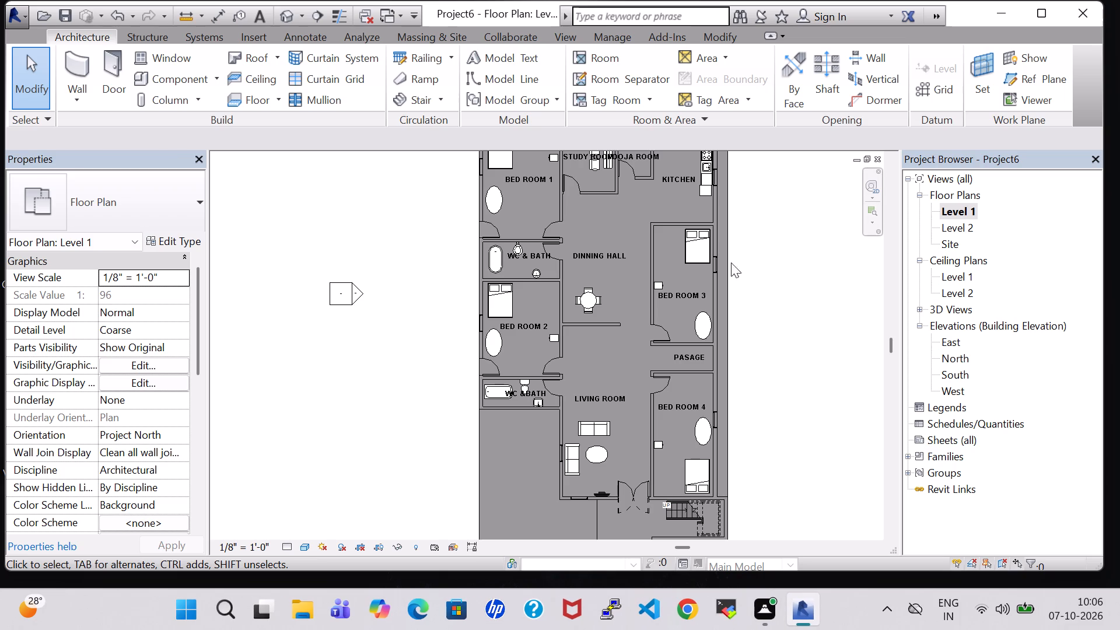
pyautogui.scroll(7, 618, 219)
pyautogui.moveTo(618, 219); pyautogui.dragTo(643, 481, button='middle')
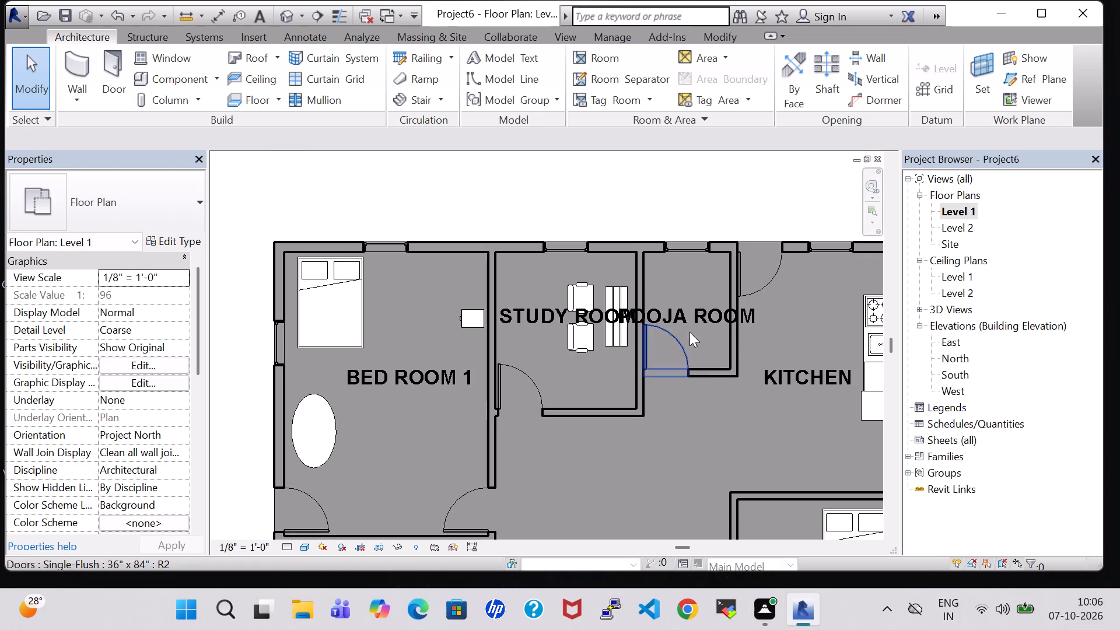
pyautogui.click(690, 310)
pyautogui.press('Up')
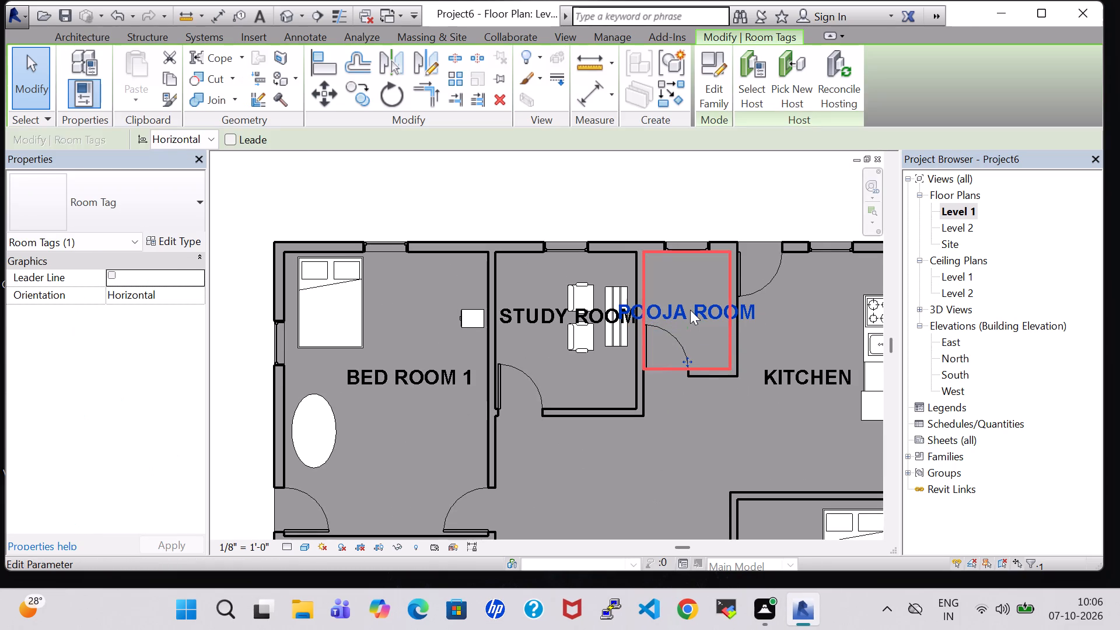
pyautogui.press('Up')
pyautogui.press('Up')
pyautogui.press('Up')
pyautogui.press('Up')
pyautogui.press('Up')
pyautogui.press('Up')
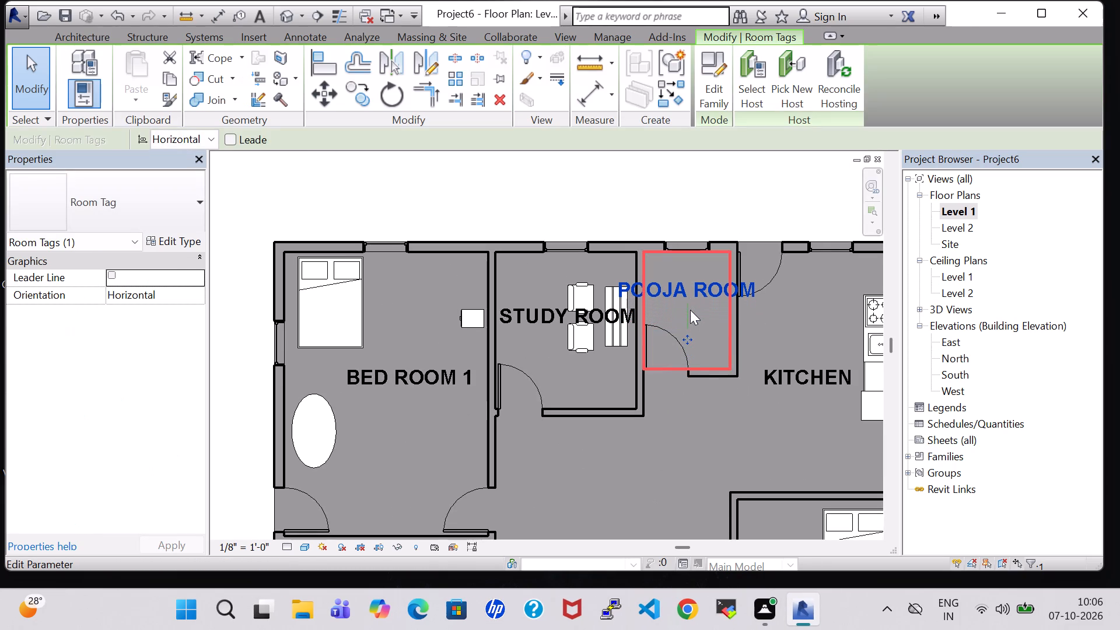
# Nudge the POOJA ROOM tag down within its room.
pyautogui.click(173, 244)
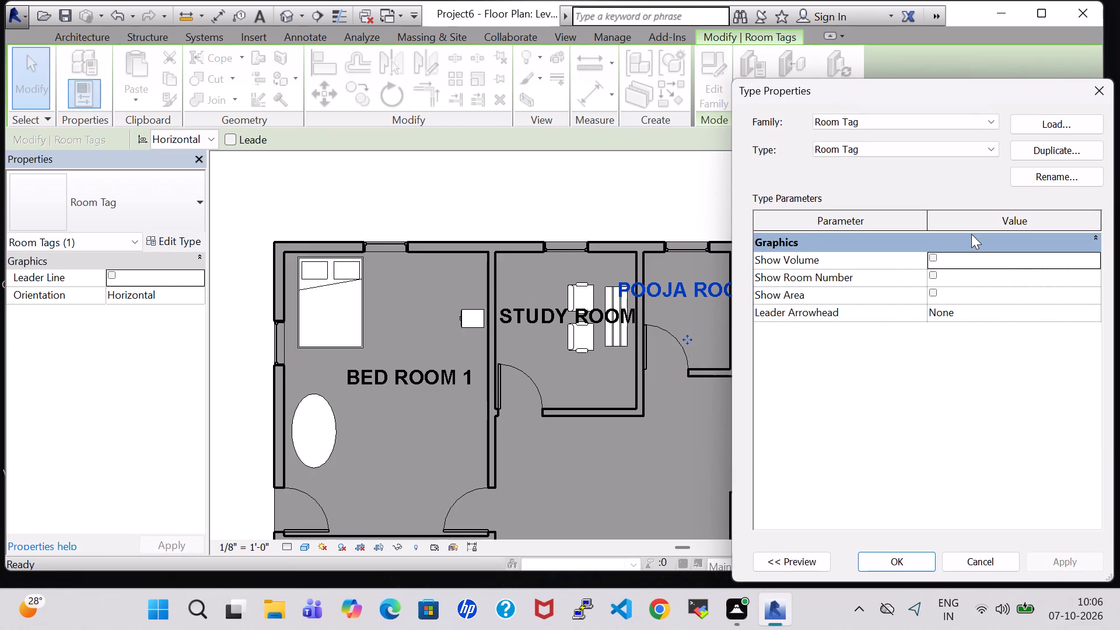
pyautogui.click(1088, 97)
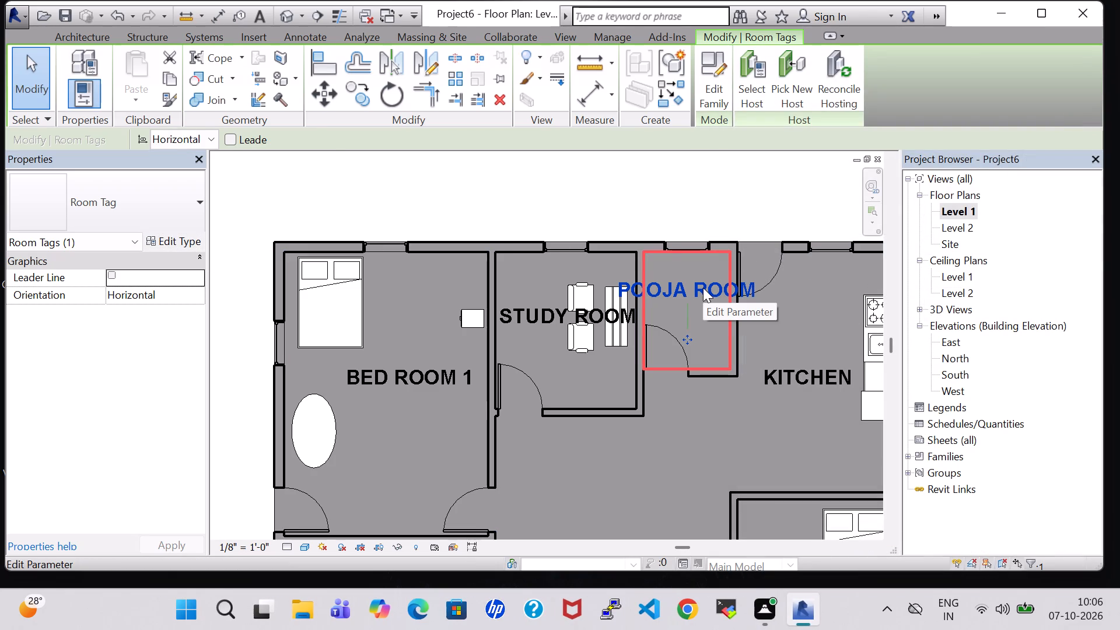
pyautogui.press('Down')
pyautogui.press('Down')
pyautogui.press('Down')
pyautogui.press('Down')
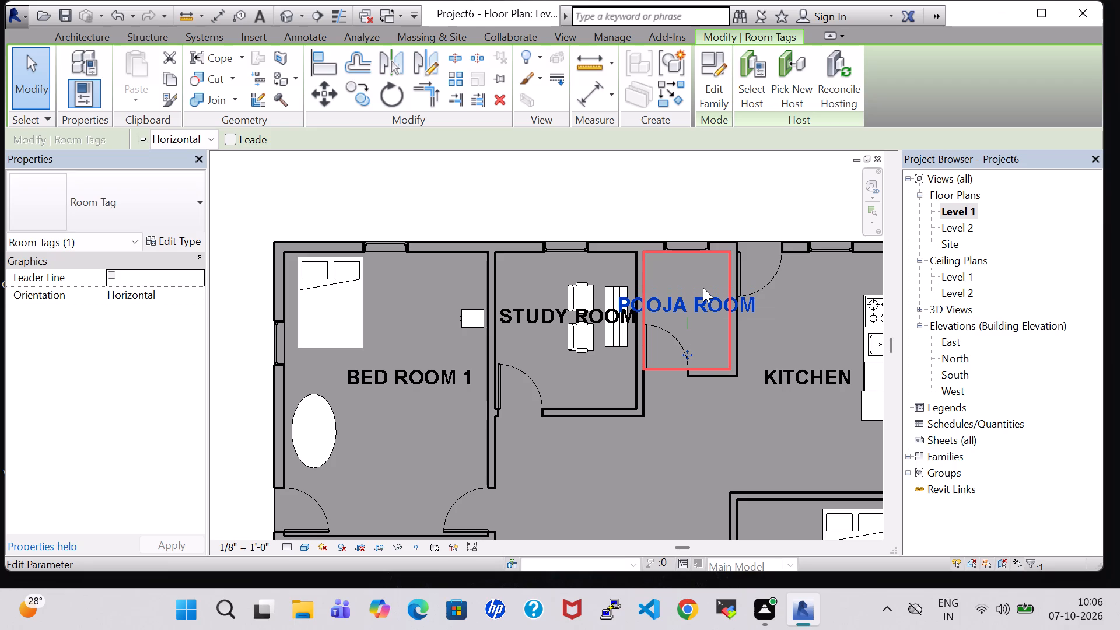
# Shorten the POOJA ROOM tag's name to POOJA so the label fits inside its walls.
pyautogui.click(691, 296)
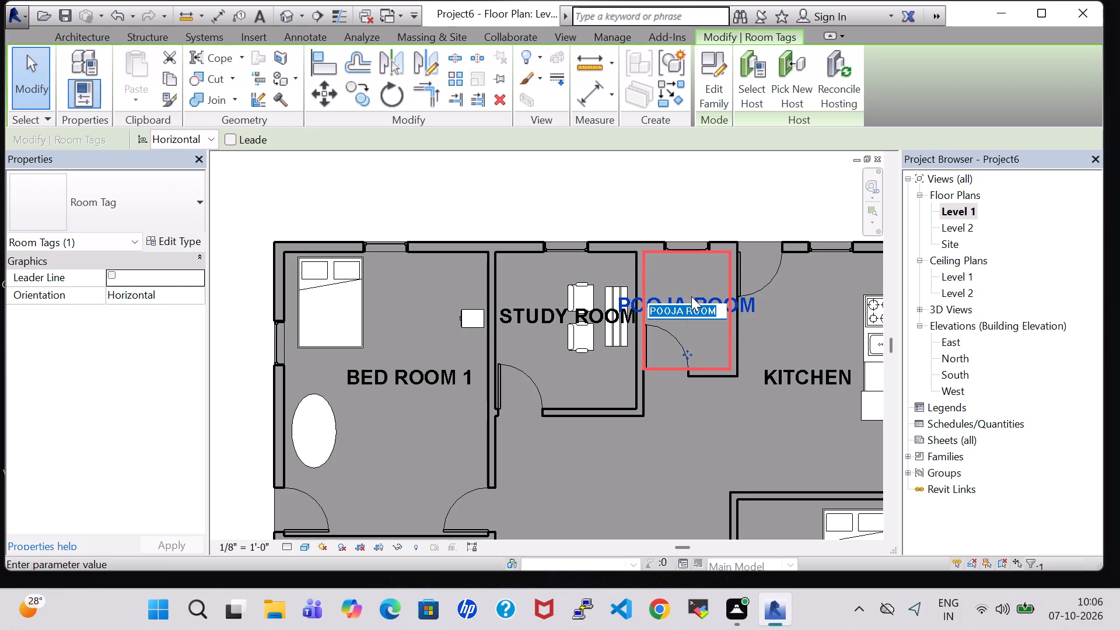
pyautogui.click(717, 312)
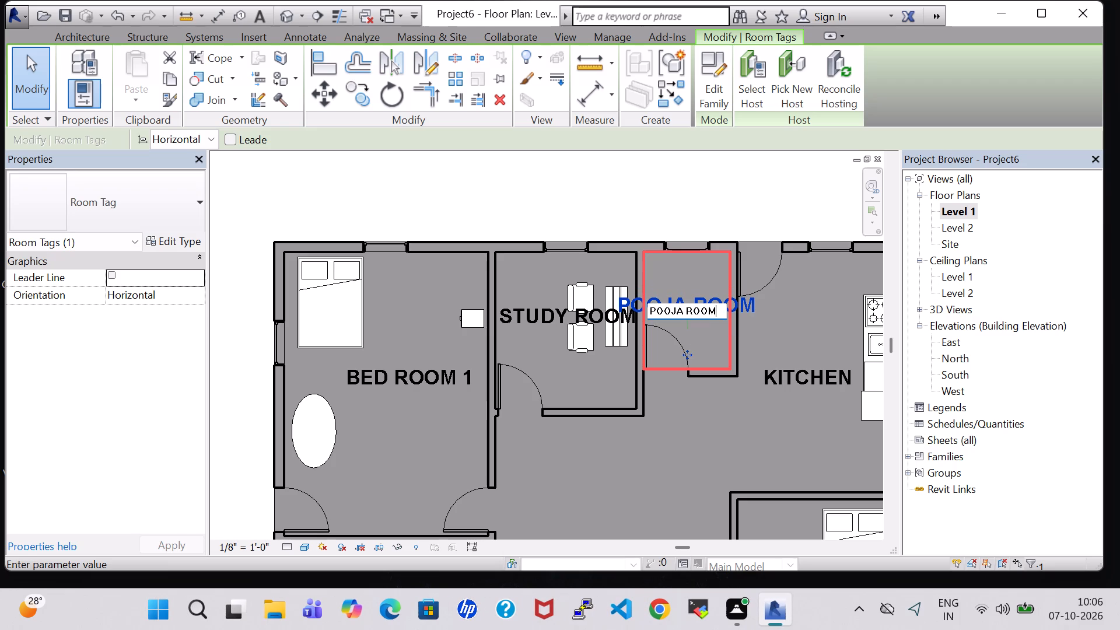
pyautogui.press('Delete')
pyautogui.press('Delete')
pyautogui.press('Delete')
pyautogui.press('Delete')
pyautogui.press('Delete')
pyautogui.press('BackSpace')
pyautogui.press('BackSpace')
pyautogui.press('BackSpace')
pyautogui.press('BackSpace')
pyautogui.press('BackSpace')
pyautogui.press('Return')
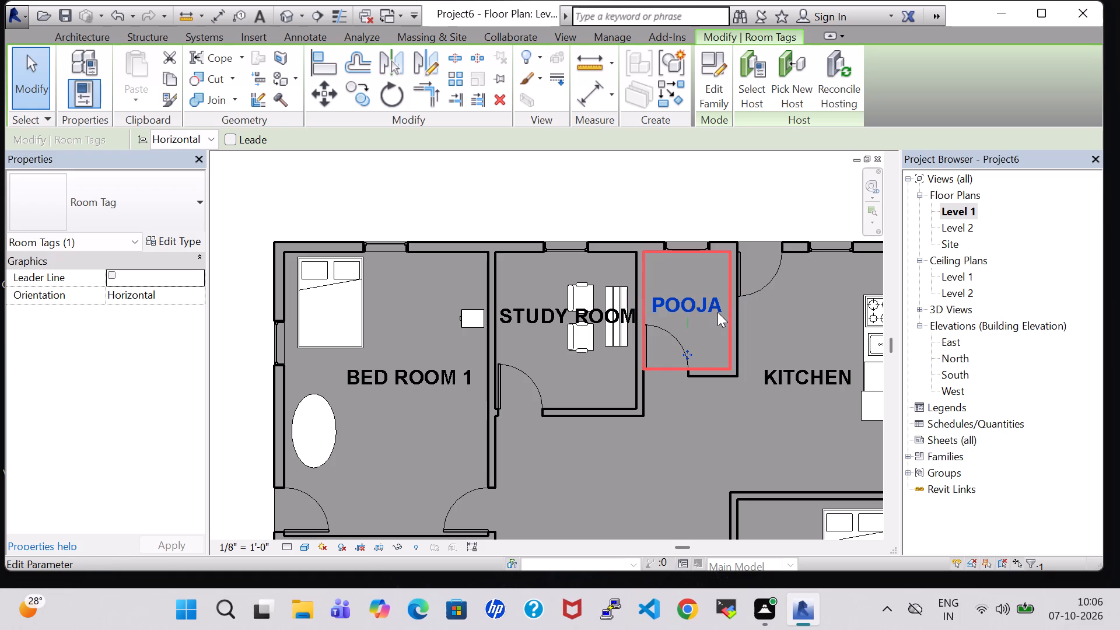
# Nudge the POOJA tag up within its room, clear of the door swing and above the level of the STUDY ROOM tag.
pyautogui.click(688, 305)
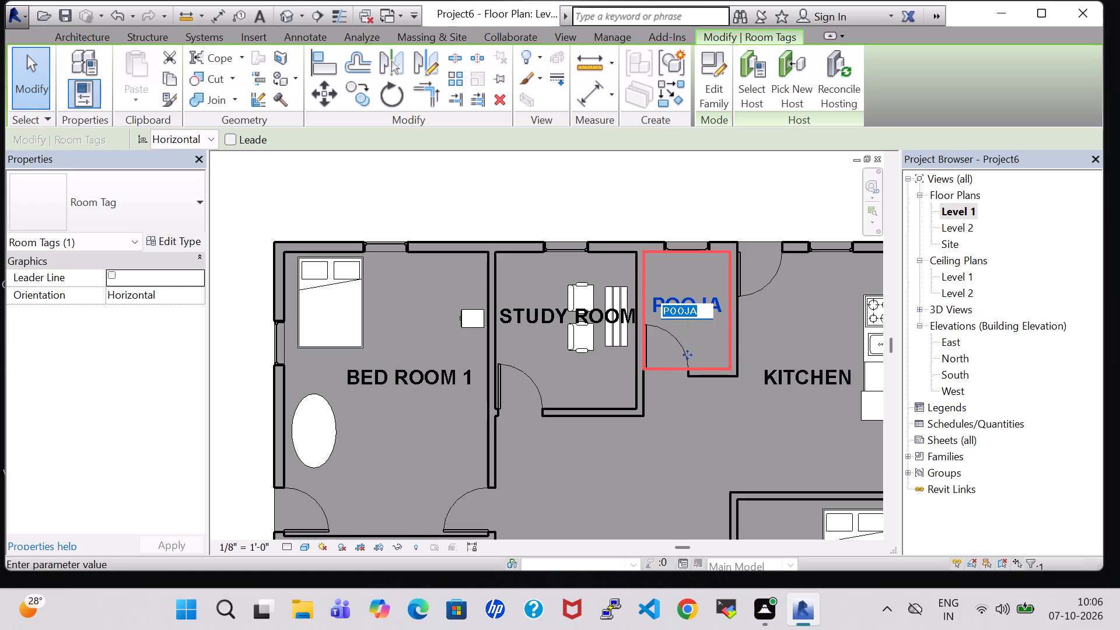
pyautogui.press('Up')
pyautogui.press('Up')
pyautogui.click(701, 330)
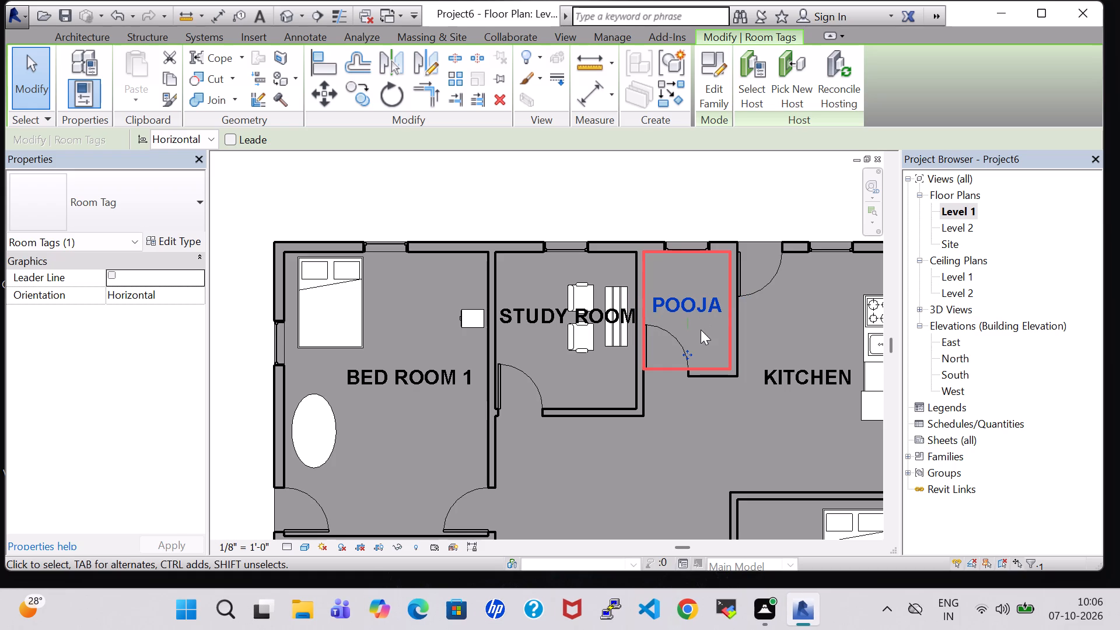
pyautogui.click(696, 300)
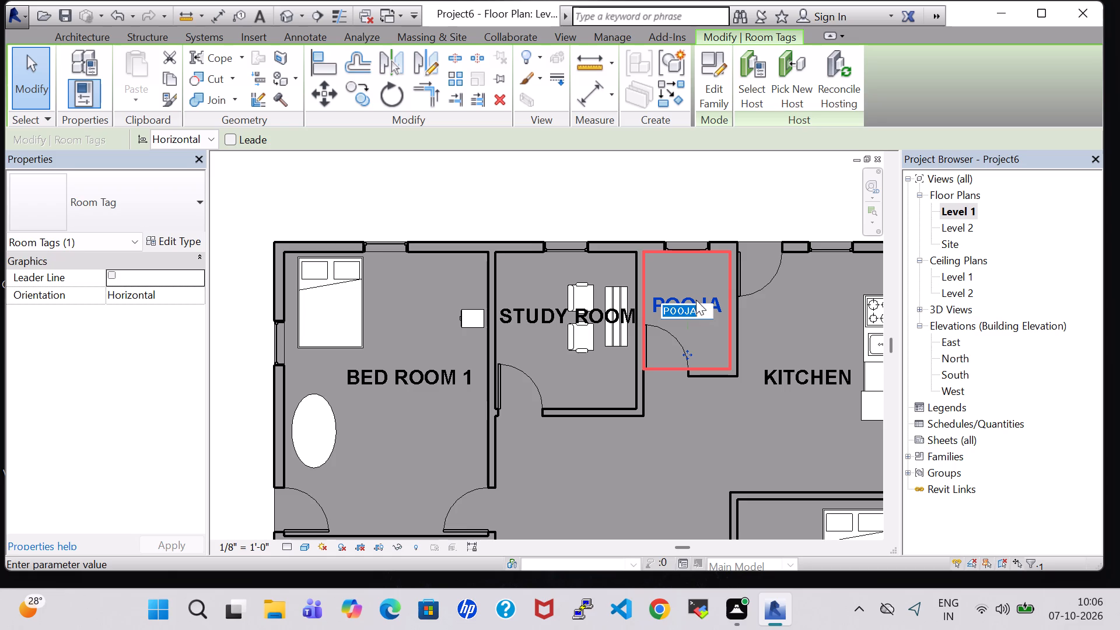
pyautogui.click(707, 330)
pyautogui.click(707, 330)
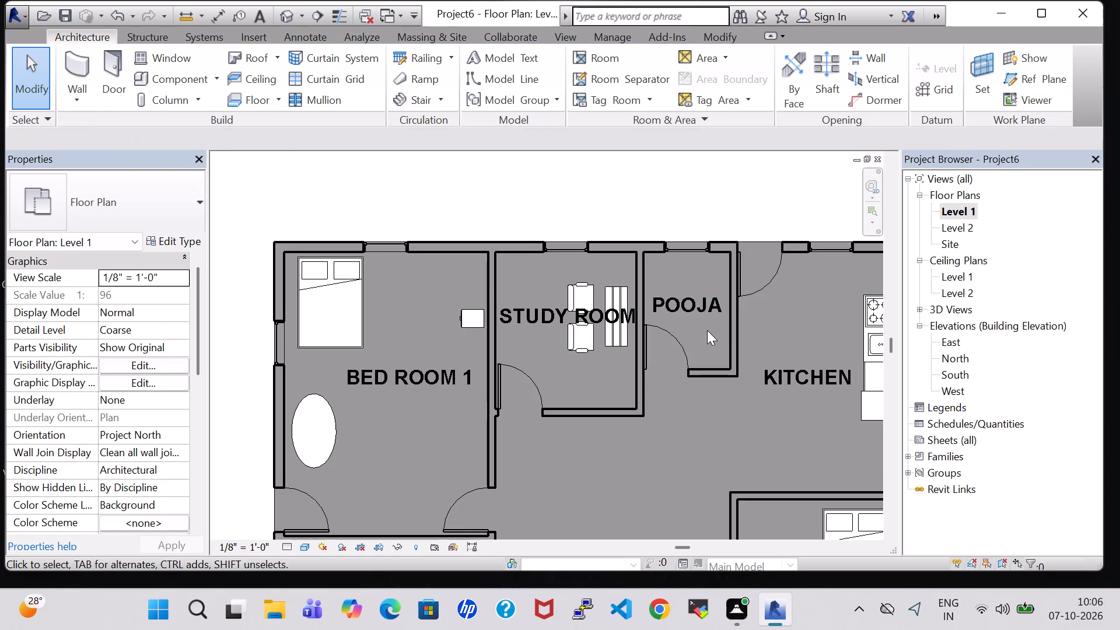
pyautogui.click(699, 322)
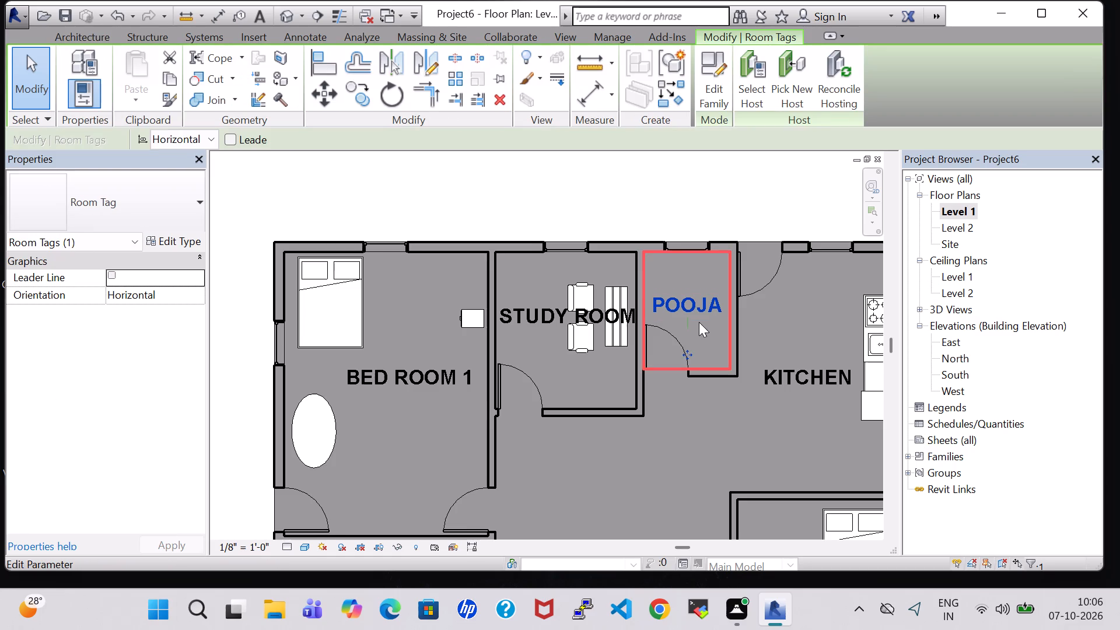
pyautogui.press('Up')
pyautogui.press('Up')
pyautogui.press('Up')
pyautogui.press('Up')
pyautogui.scroll(-4, 699, 322)
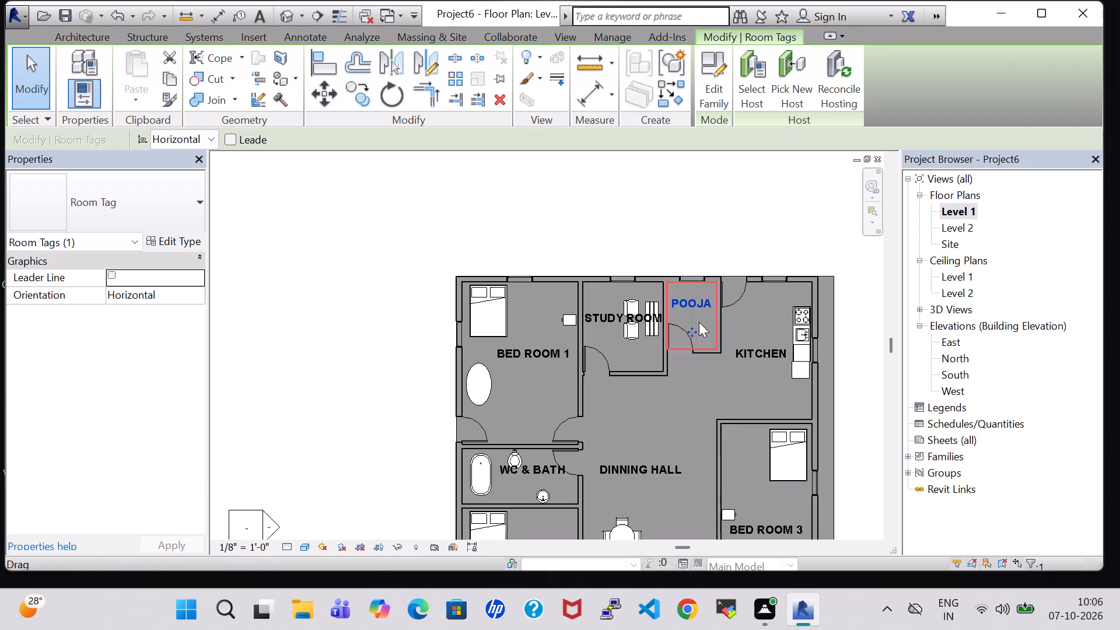
pyautogui.click(713, 385)
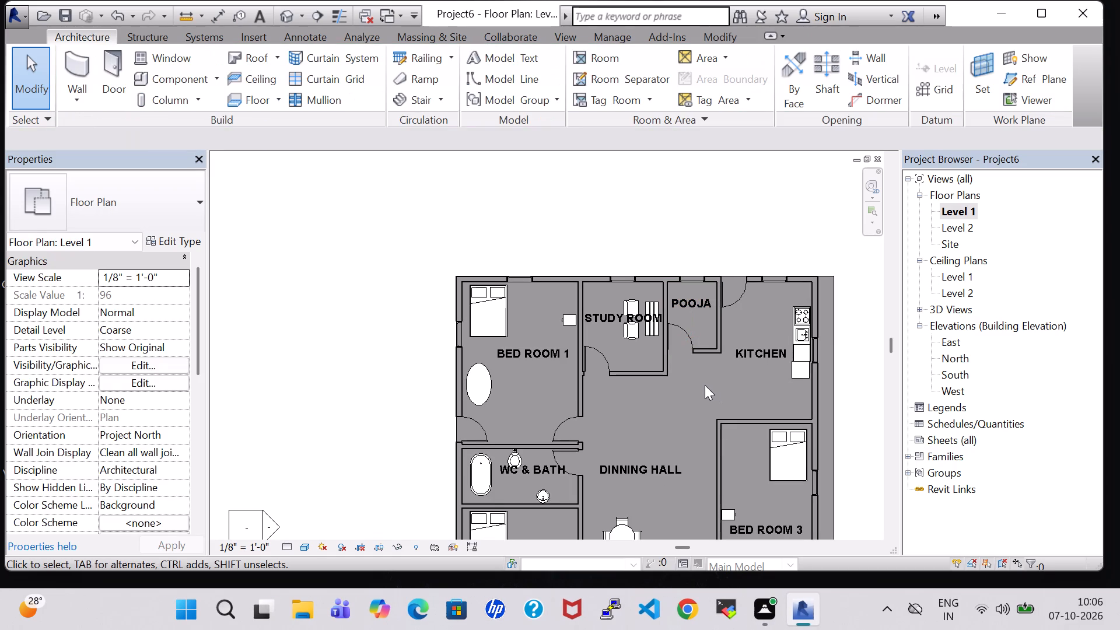
# Nudge the WC & BATH tag between BED ROOM 1 and BED ROOM 2 down, clear of the toilet.
pyautogui.scroll(-2, 705, 386)
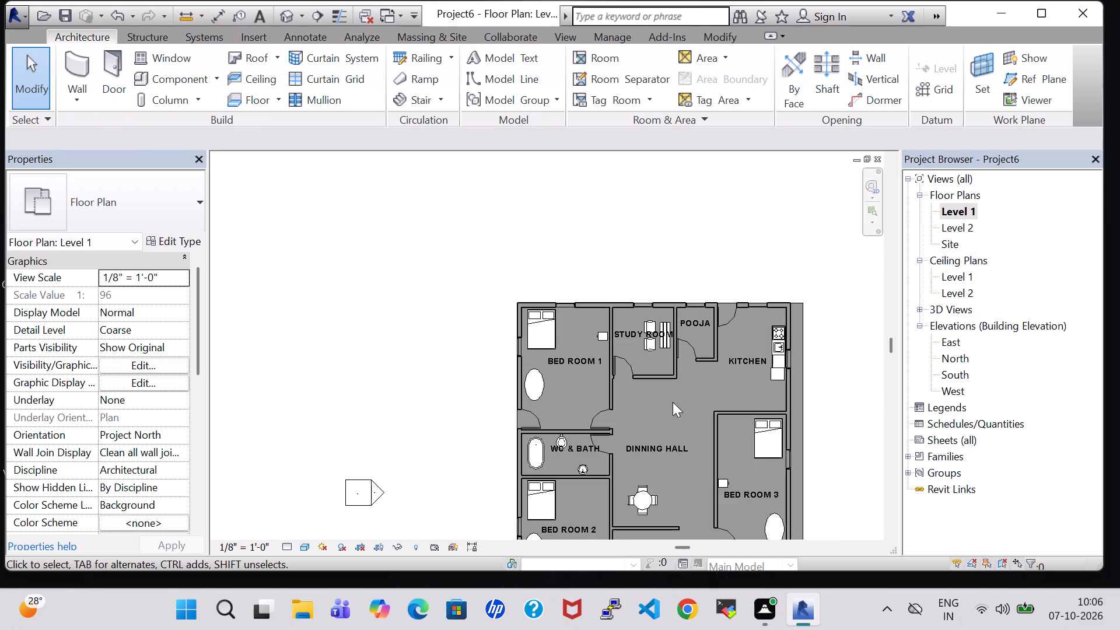
pyautogui.moveTo(667, 412); pyautogui.dragTo(663, 370, button='middle')
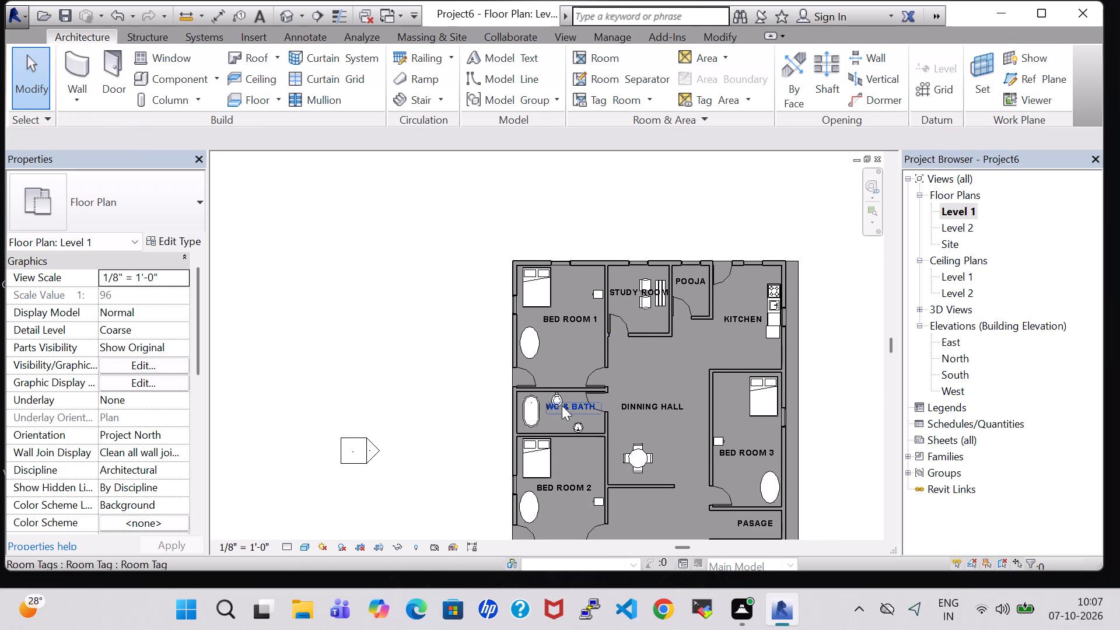
pyautogui.click(562, 405)
pyautogui.press('Down')
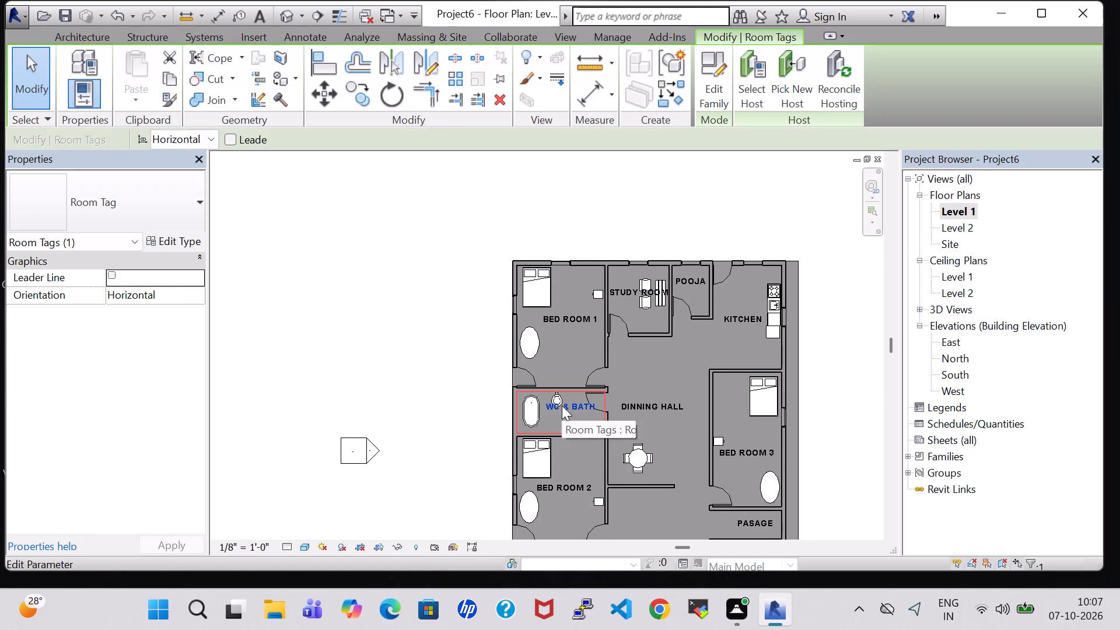
pyautogui.press('Down')
pyautogui.press('Down')
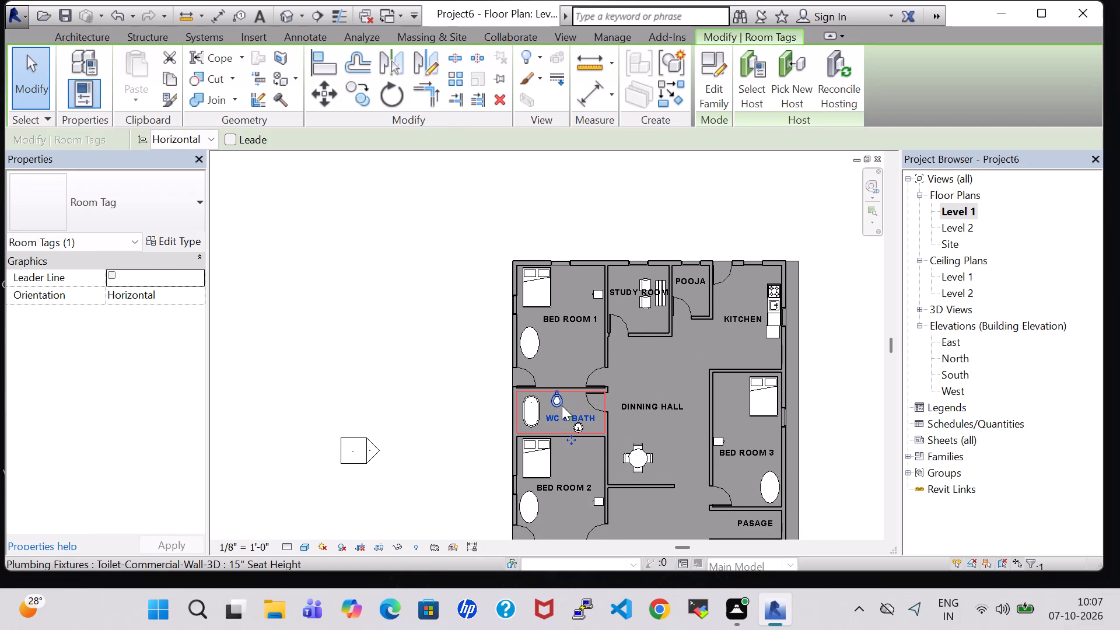
pyautogui.click(429, 339)
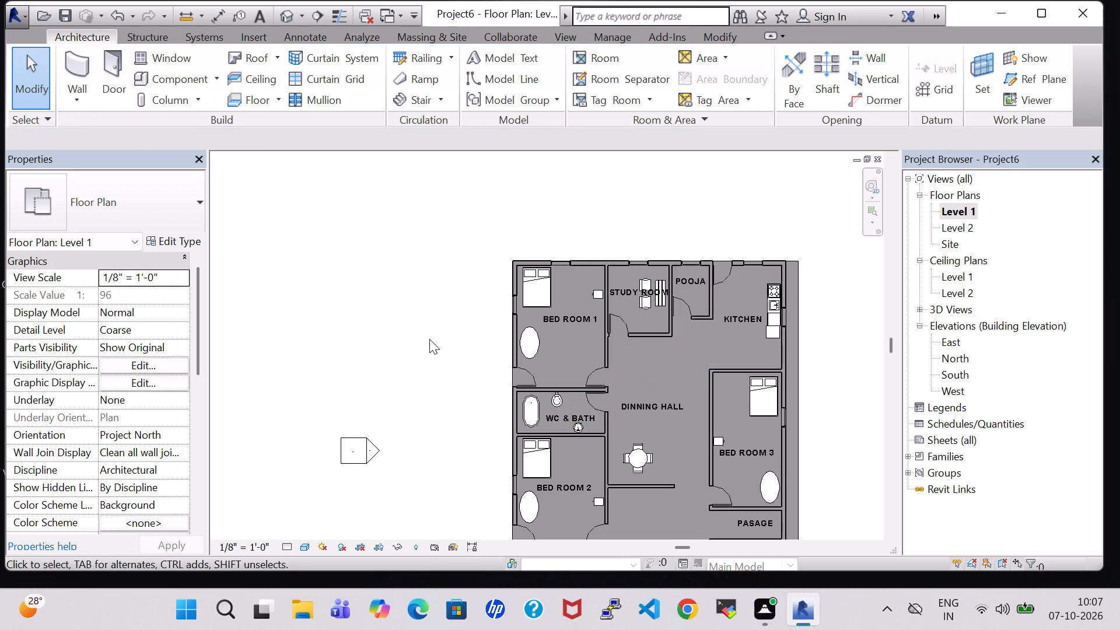
# Save the project.
pyautogui.click(67, 6)
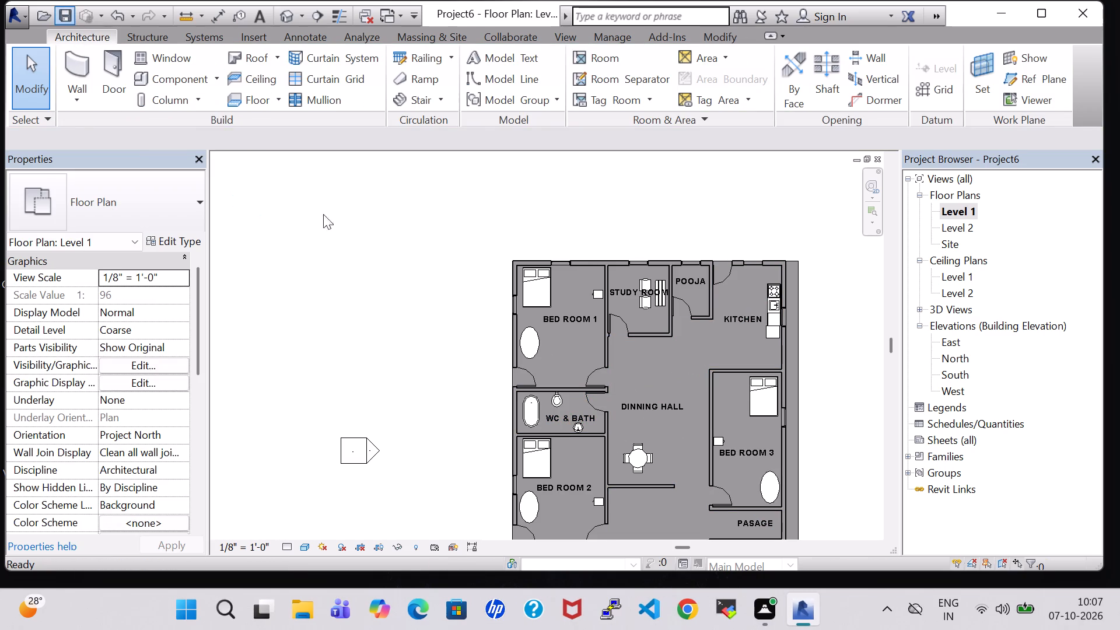
# Open the default 3D view and examine the house's rooms, furniture, fixtures and staircase from several angles and from above.
pyautogui.moveTo(456, 327); pyautogui.dragTo(450, 160, button='middle')
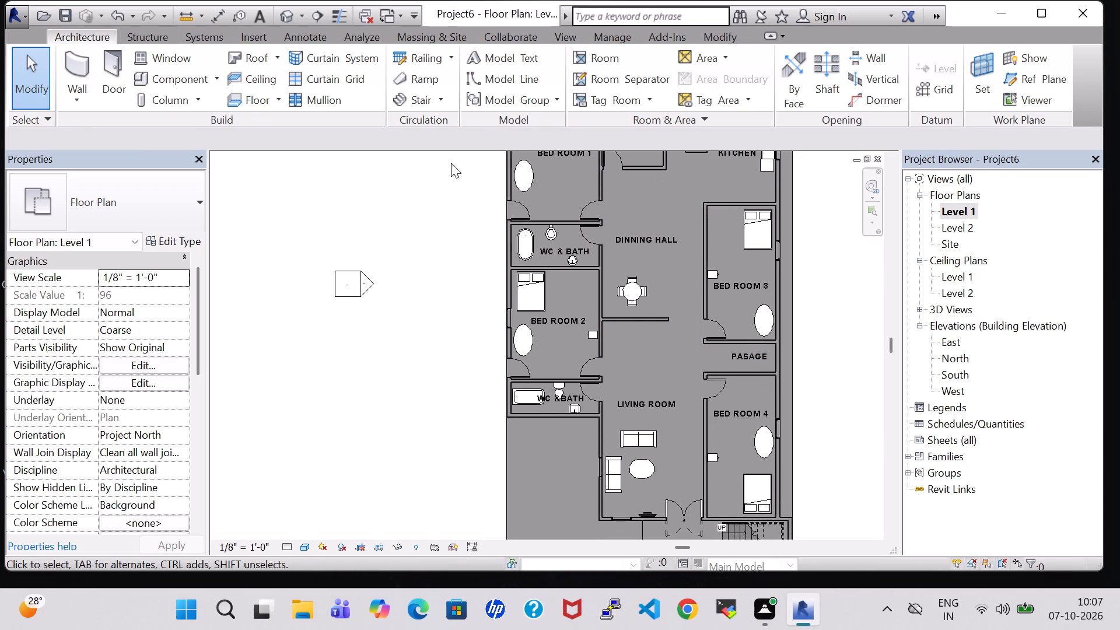
pyautogui.scroll(-1, 669, 417)
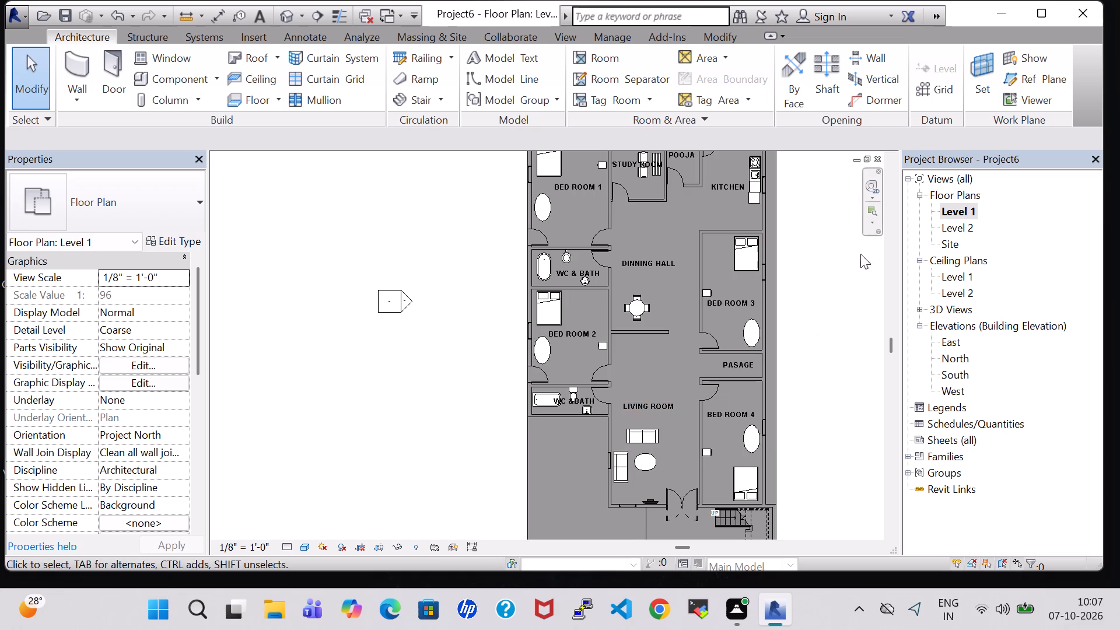
pyautogui.click(281, 12)
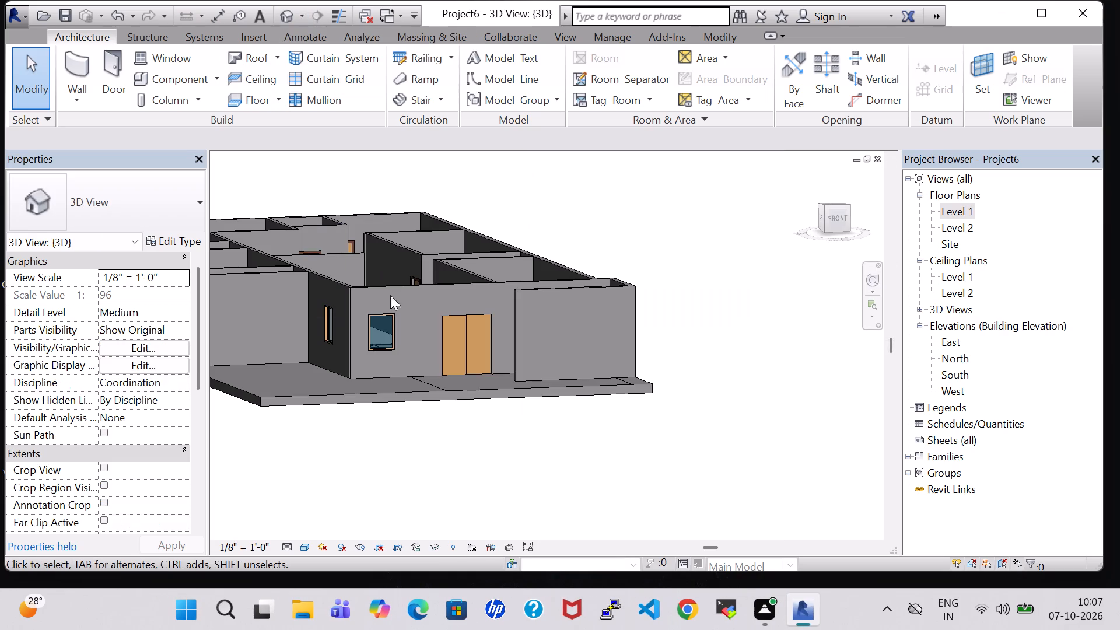
pyautogui.moveTo(425, 461); pyautogui.dragTo(484, 525, button='middle')
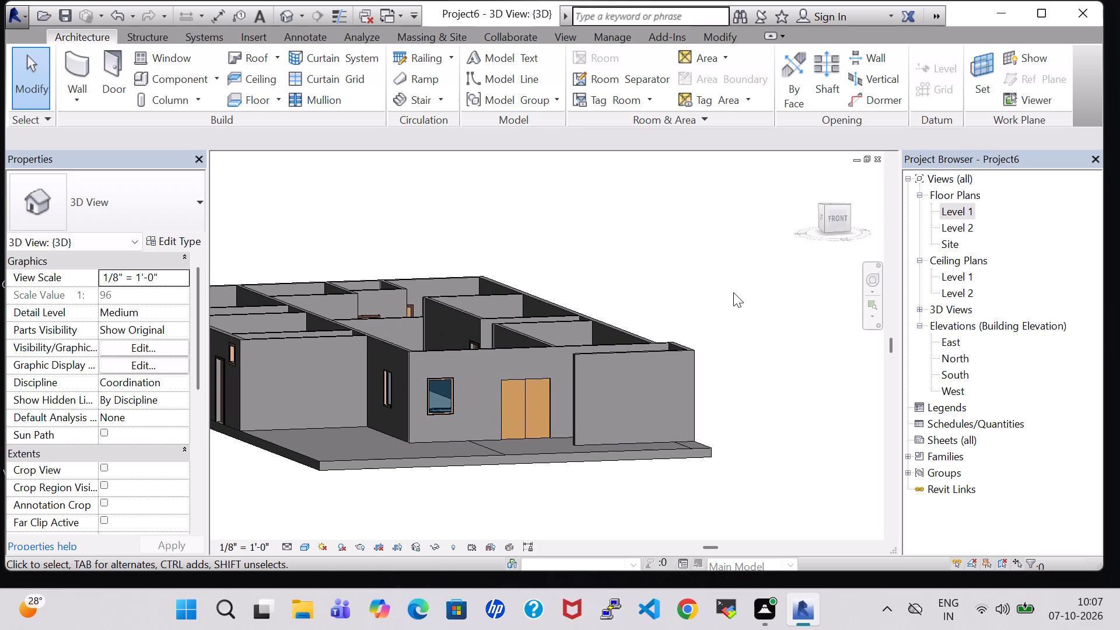
pyautogui.keyDown('shift'); pyautogui.moveTo(733, 292); pyautogui.dragTo(701, 433, button='middle'); pyautogui.keyUp('shift')
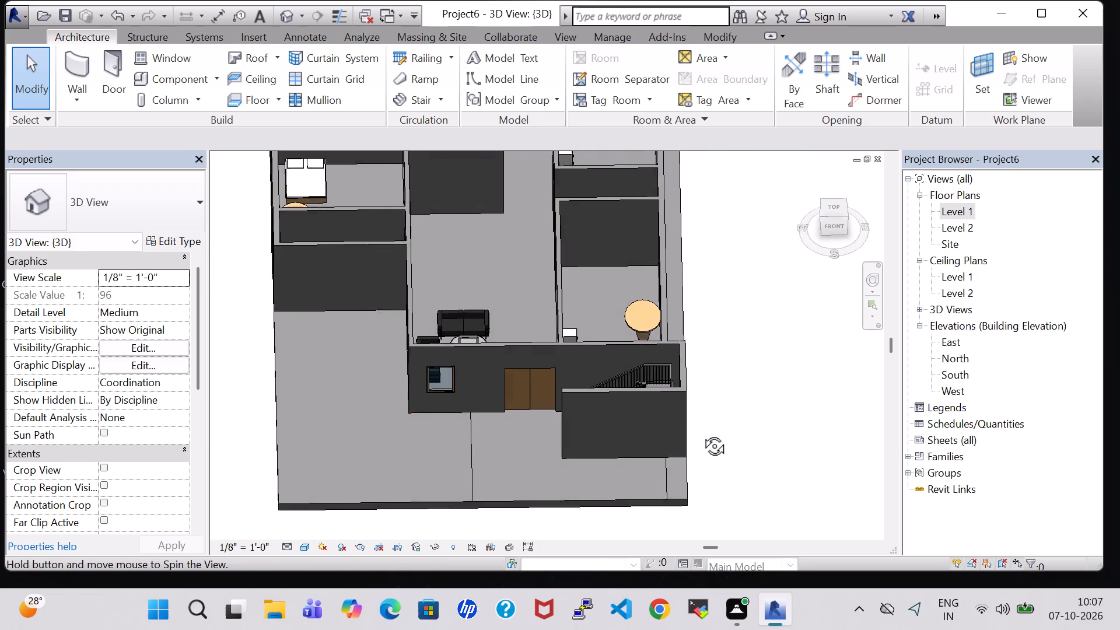
pyautogui.keyDown('shift'); pyautogui.moveTo(701, 433); pyautogui.dragTo(729, 434, button='middle'); pyautogui.keyUp('shift')
pyautogui.scroll(1, 692, 305)
pyautogui.keyDown('shift'); pyautogui.moveTo(678, 285); pyautogui.dragTo(736, 324, button='middle'); pyautogui.keyUp('shift')
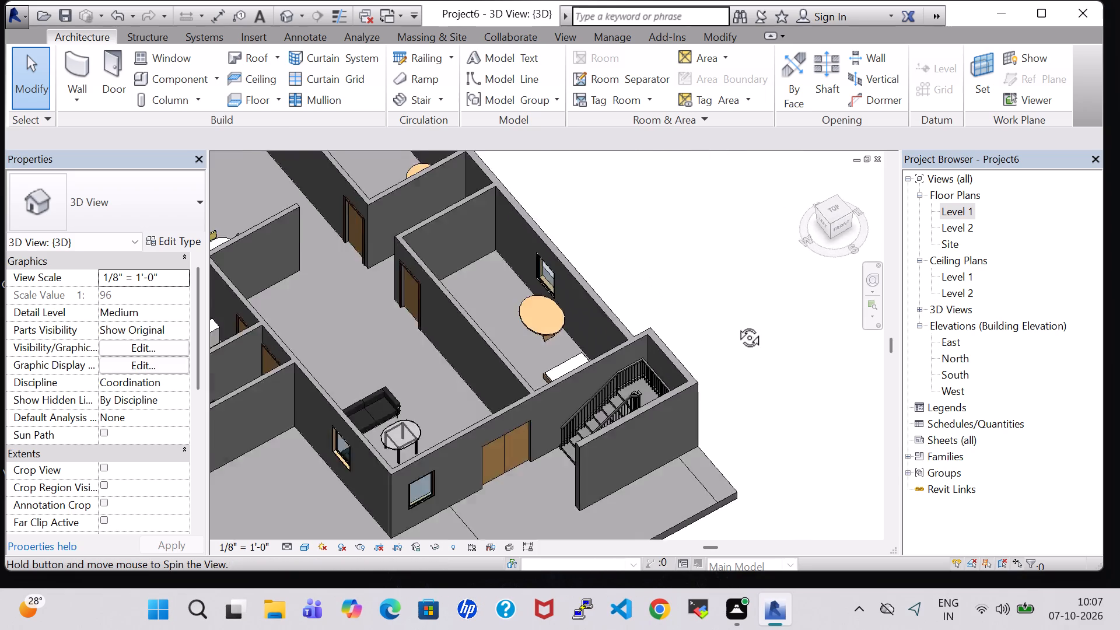
pyautogui.keyDown('shift'); pyautogui.moveTo(736, 324); pyautogui.dragTo(797, 346, button='middle'); pyautogui.keyUp('shift')
pyautogui.keyDown('shift'); pyautogui.moveTo(455, 213); pyautogui.dragTo(547, 207, button='middle'); pyautogui.keyUp('shift')
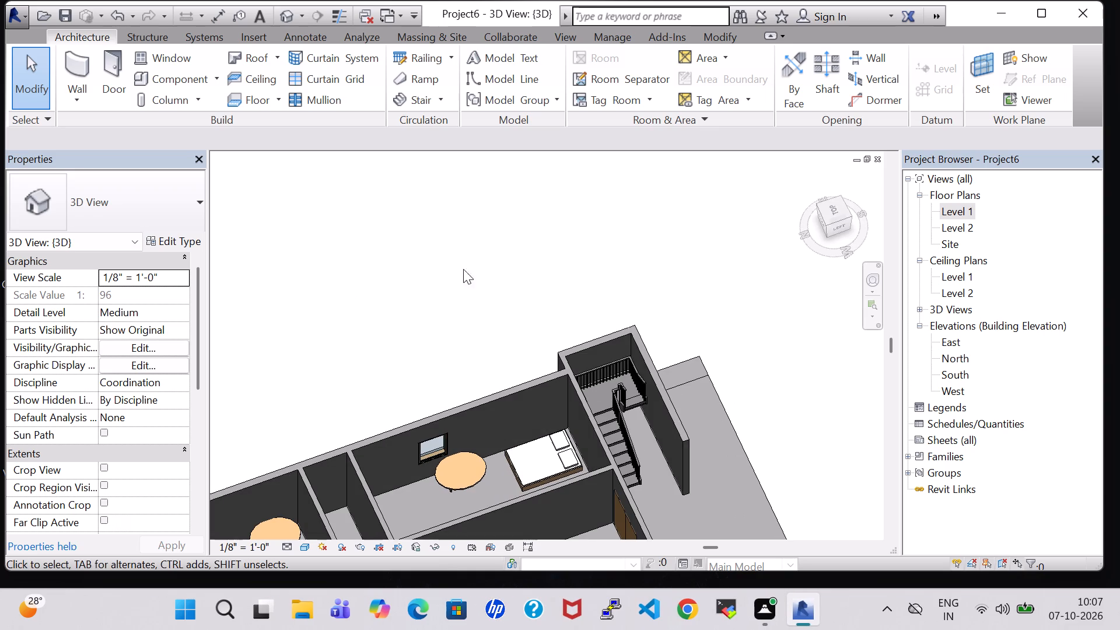
pyautogui.keyDown('shift'); pyautogui.moveTo(374, 325); pyautogui.dragTo(241, 309, button='middle'); pyautogui.keyUp('shift')
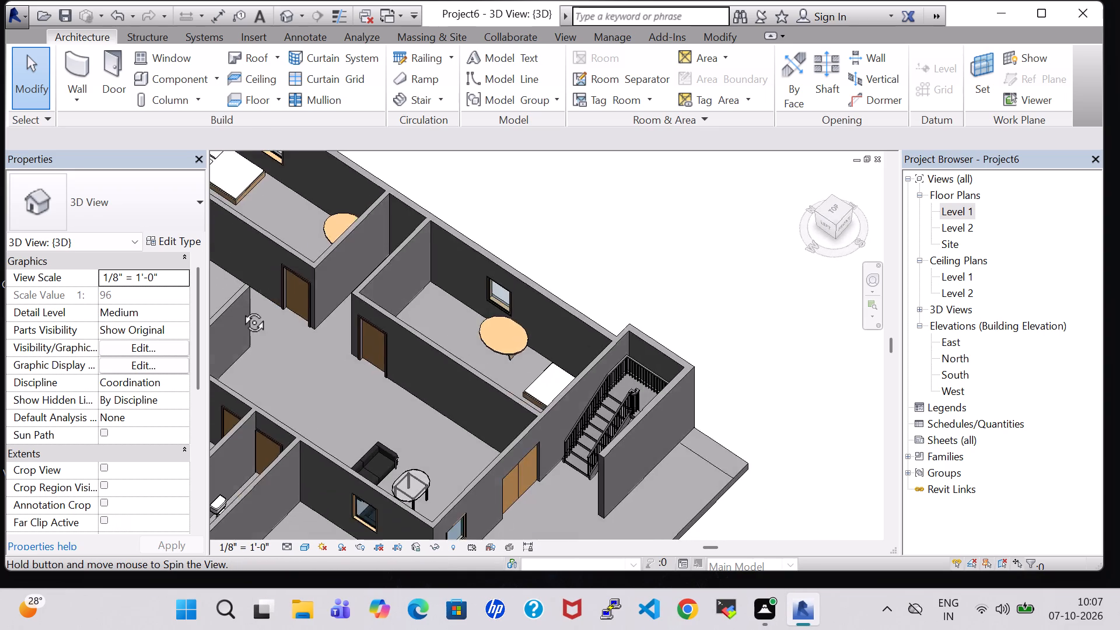
pyautogui.keyDown('shift'); pyautogui.moveTo(241, 309); pyautogui.dragTo(210, 309, button='middle'); pyautogui.keyUp('shift')
pyautogui.keyDown('shift'); pyautogui.moveTo(596, 187); pyautogui.dragTo(568, 292, button='middle'); pyautogui.keyUp('shift')
pyautogui.keyDown('shift'); pyautogui.scroll(1, 573, 292); pyautogui.keyUp('shift')
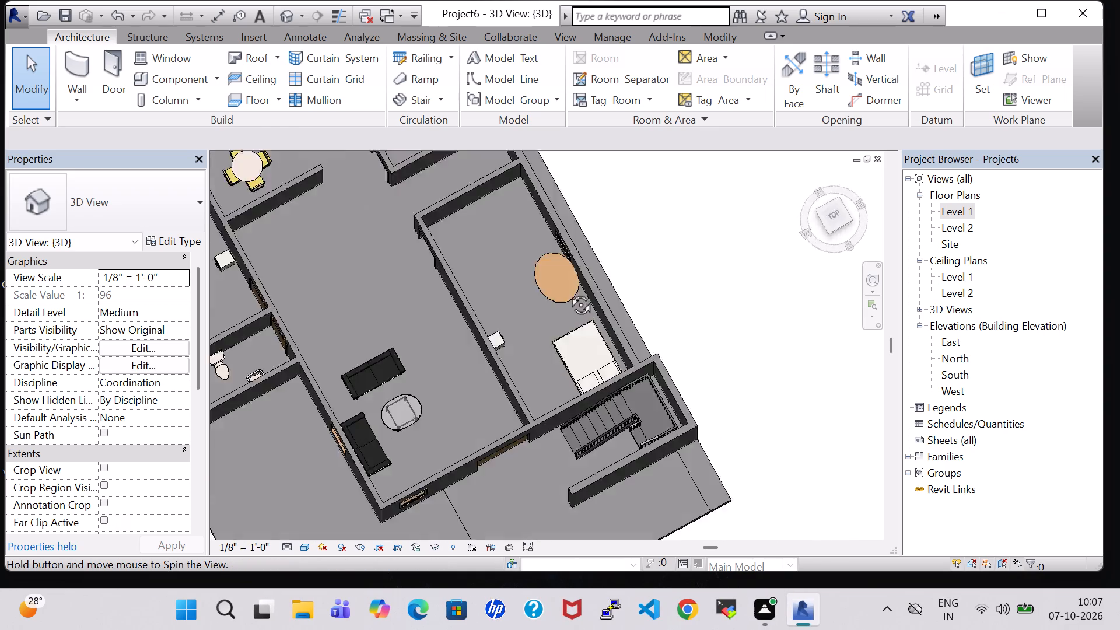
pyautogui.keyDown('shift'); pyautogui.moveTo(568, 292); pyautogui.dragTo(537, 142, button='middle'); pyautogui.keyUp('shift')
pyautogui.keyDown('shift'); pyautogui.moveTo(673, 199); pyautogui.dragTo(677, 271, button='middle'); pyautogui.keyUp('shift')
pyautogui.scroll(-4, 542, 268)
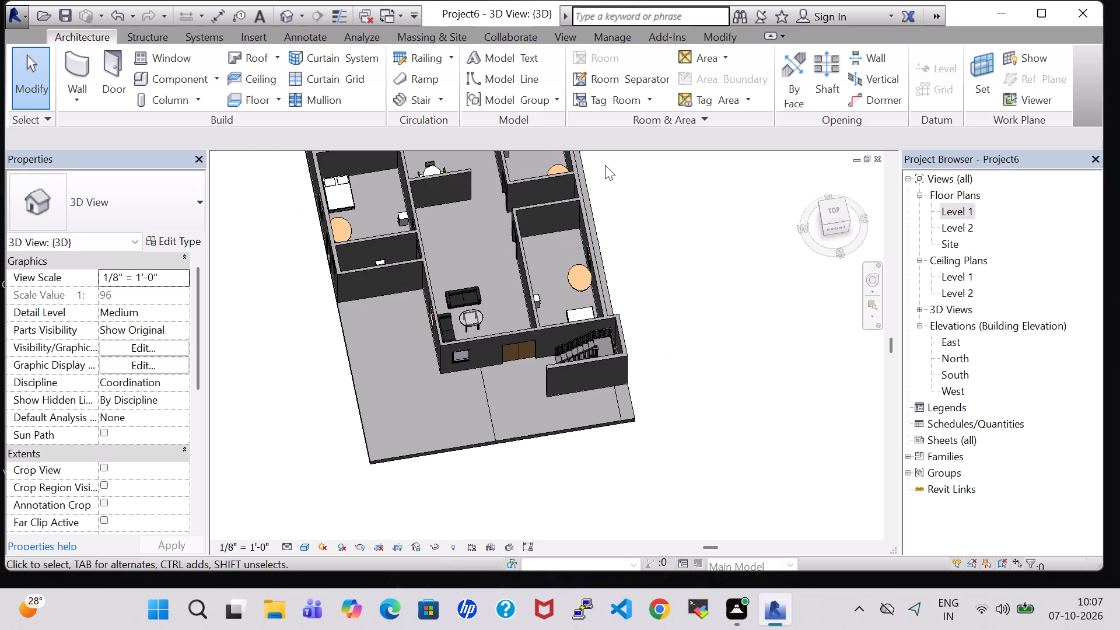
pyautogui.keyDown('shift'); pyautogui.moveTo(605, 165); pyautogui.dragTo(647, 257, button='middle'); pyautogui.keyUp('shift')
pyautogui.scroll(1, 650, 252)
pyautogui.moveTo(650, 252); pyautogui.dragTo(665, 287, button='middle')
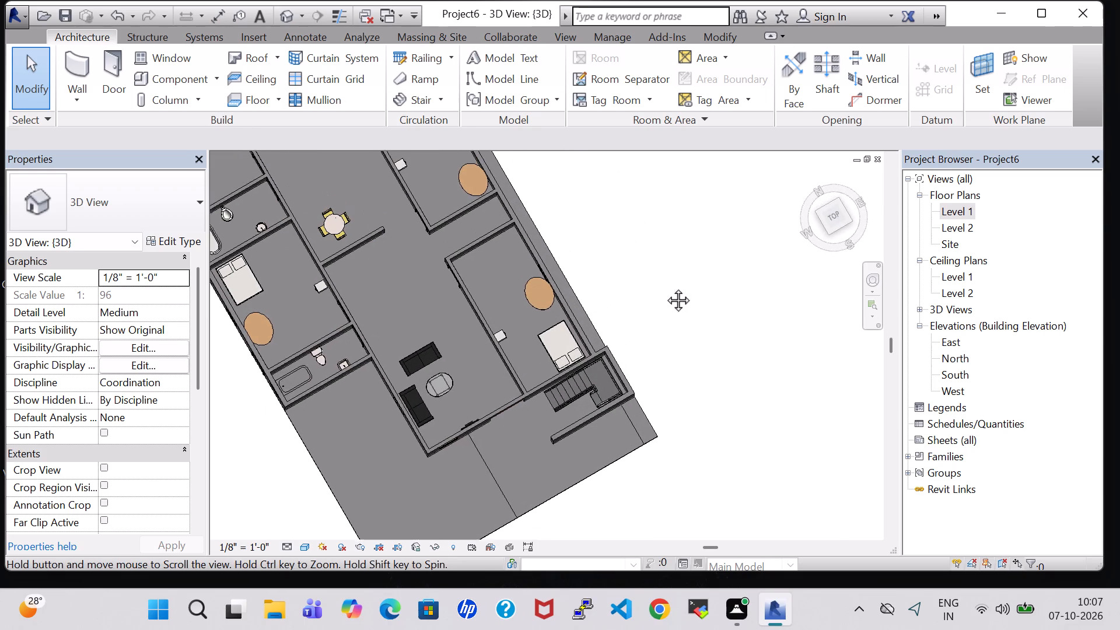
pyautogui.moveTo(665, 287); pyautogui.dragTo(715, 367, button='middle')
pyautogui.scroll(1, 678, 317)
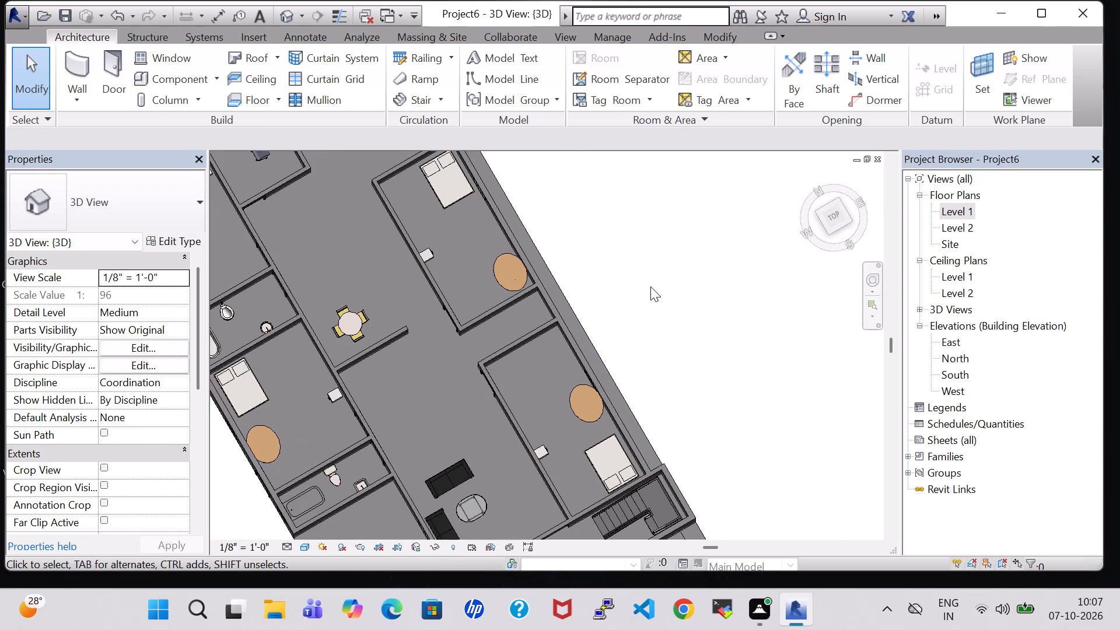
pyautogui.scroll(-2, 605, 265)
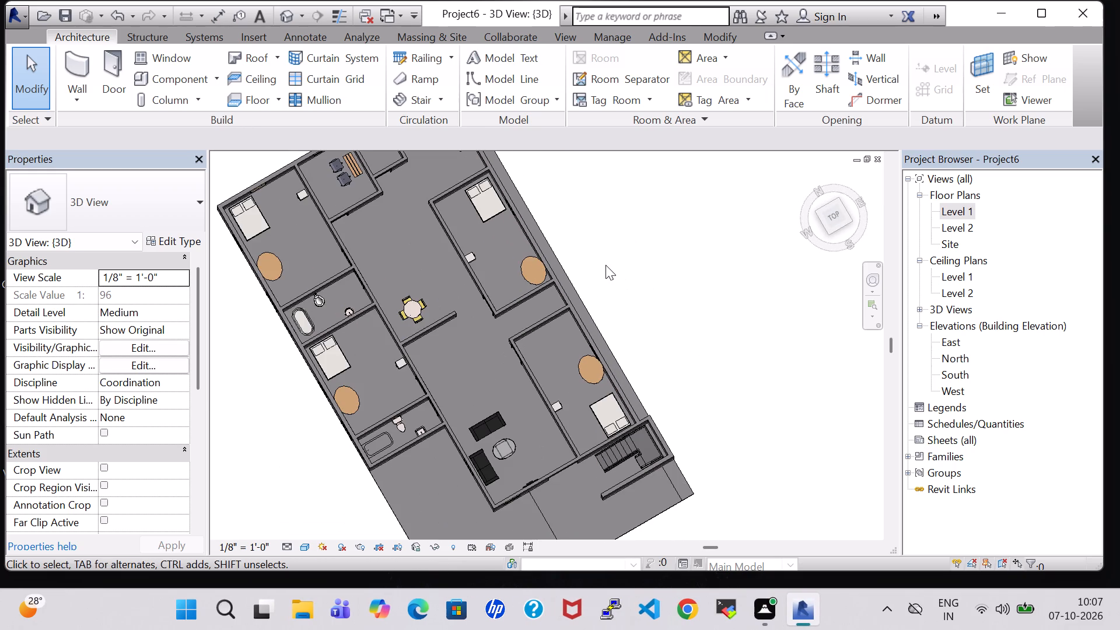
pyautogui.moveTo(580, 209); pyautogui.dragTo(615, 241, button='middle')
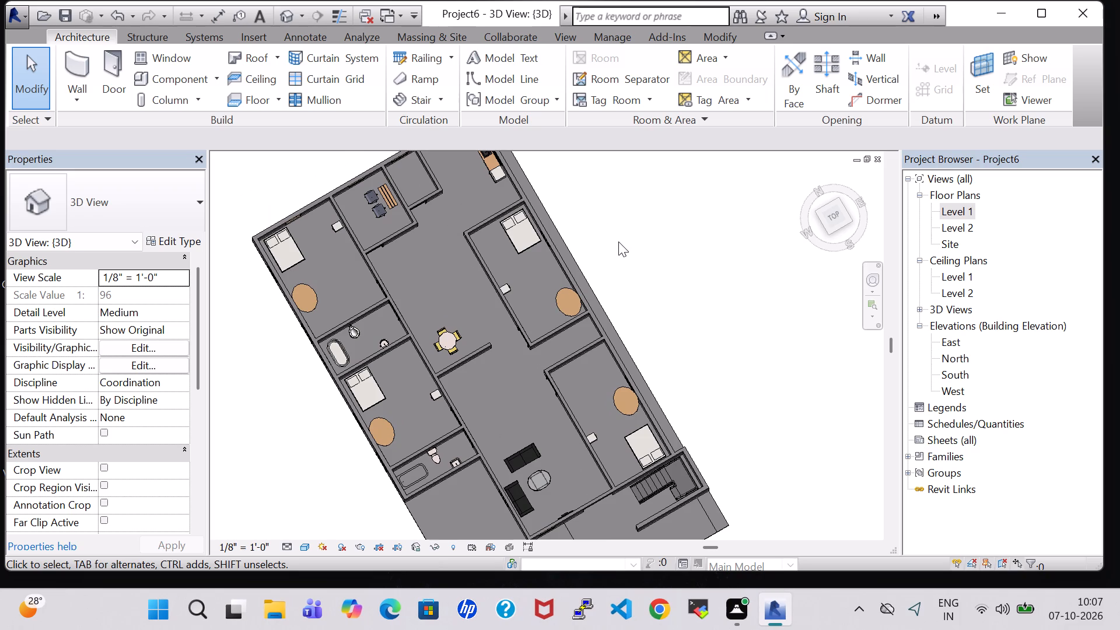
pyautogui.moveTo(747, 420); pyautogui.dragTo(744, 420, button='middle')
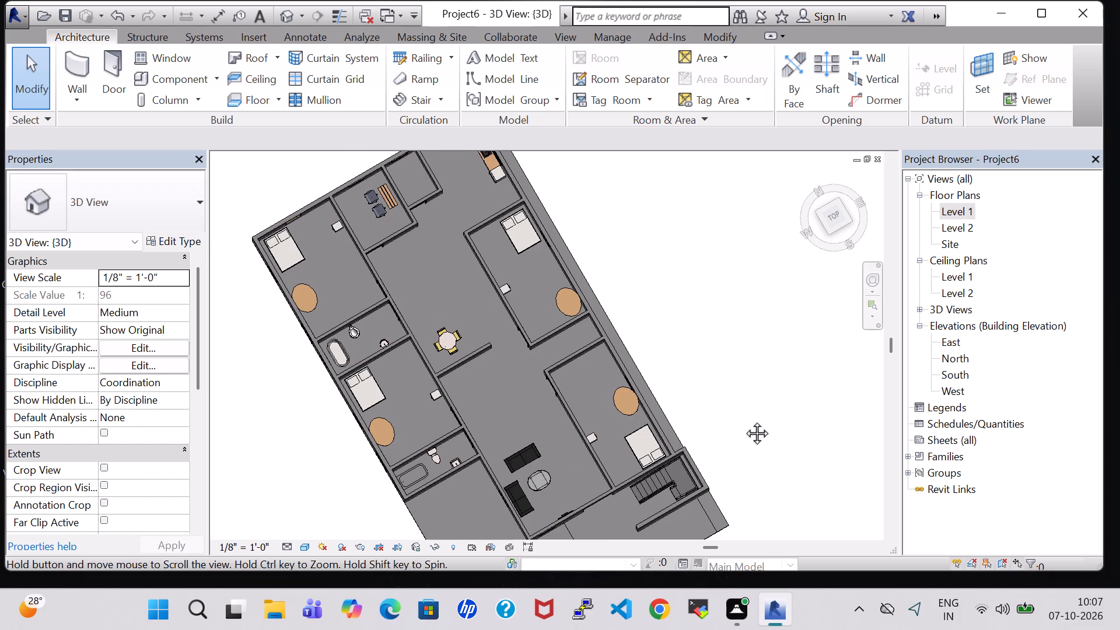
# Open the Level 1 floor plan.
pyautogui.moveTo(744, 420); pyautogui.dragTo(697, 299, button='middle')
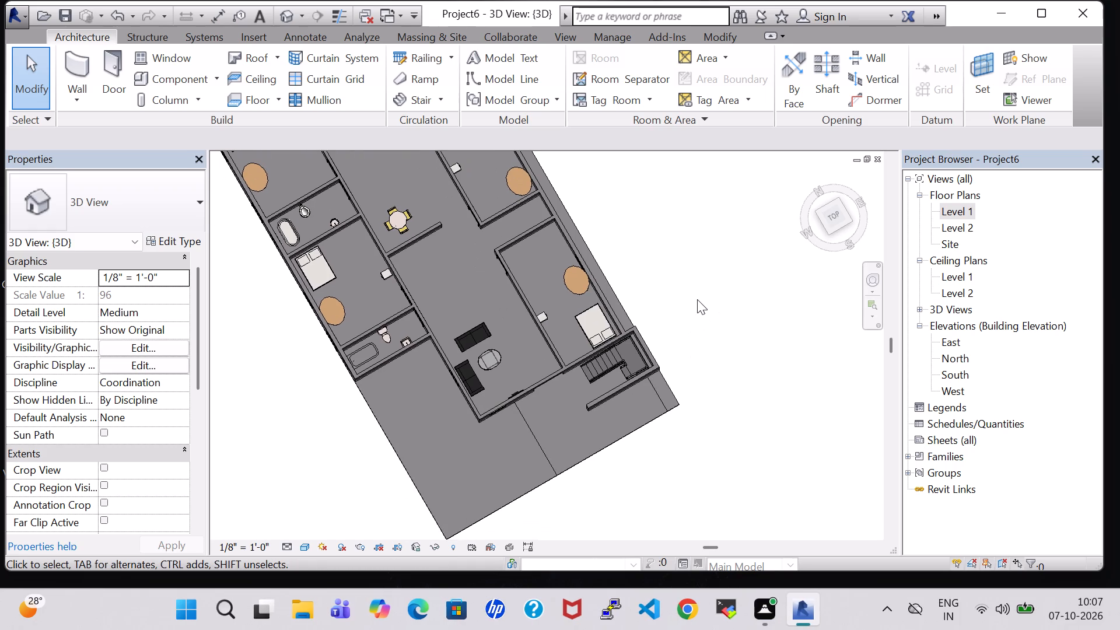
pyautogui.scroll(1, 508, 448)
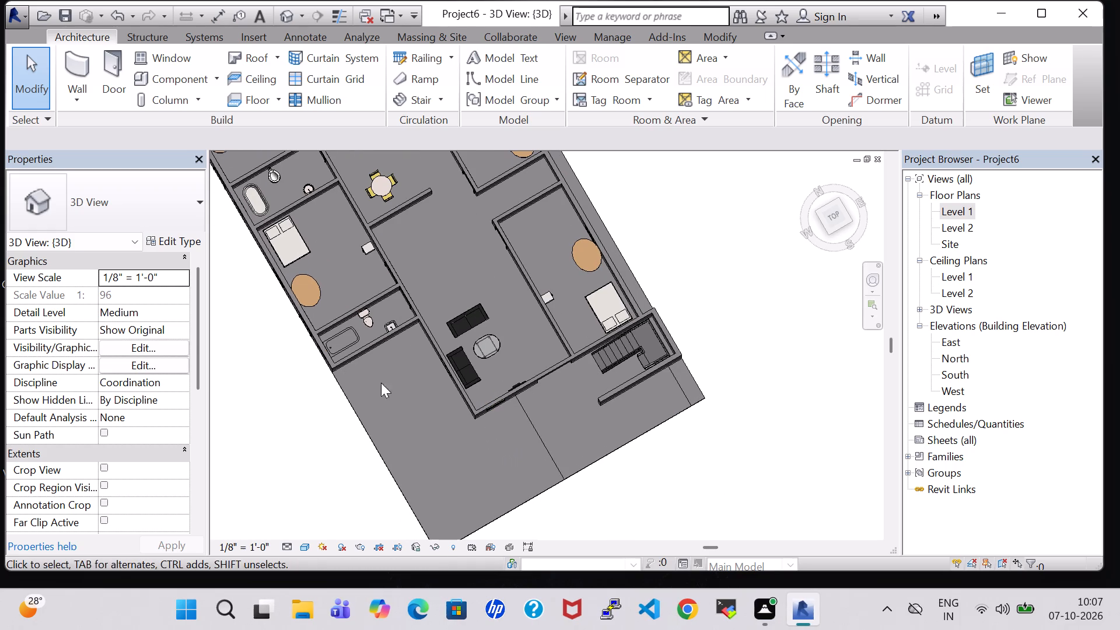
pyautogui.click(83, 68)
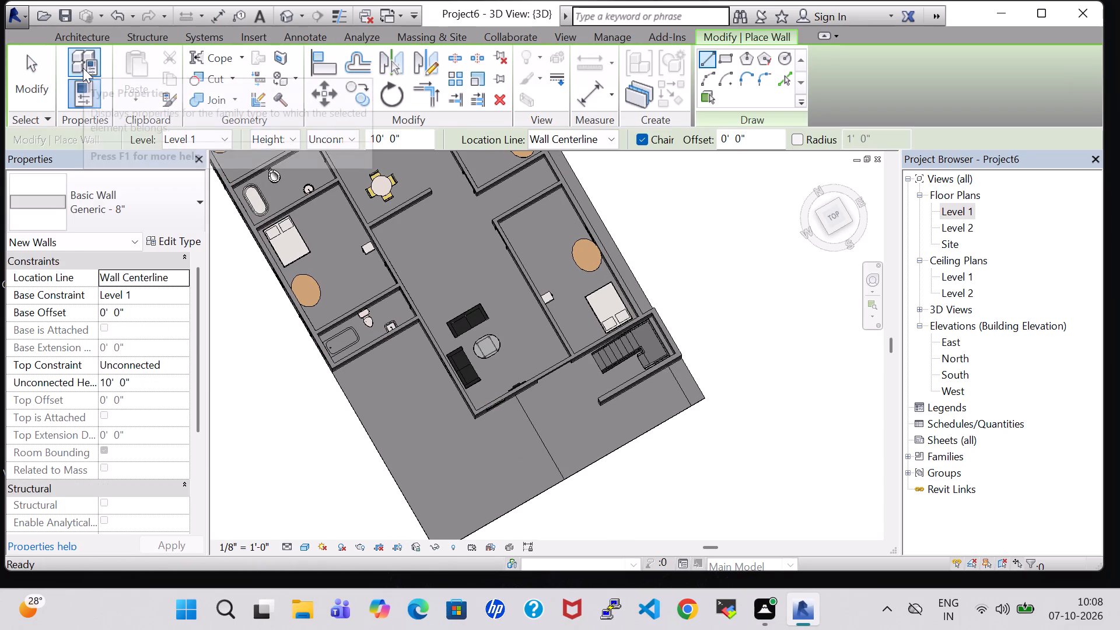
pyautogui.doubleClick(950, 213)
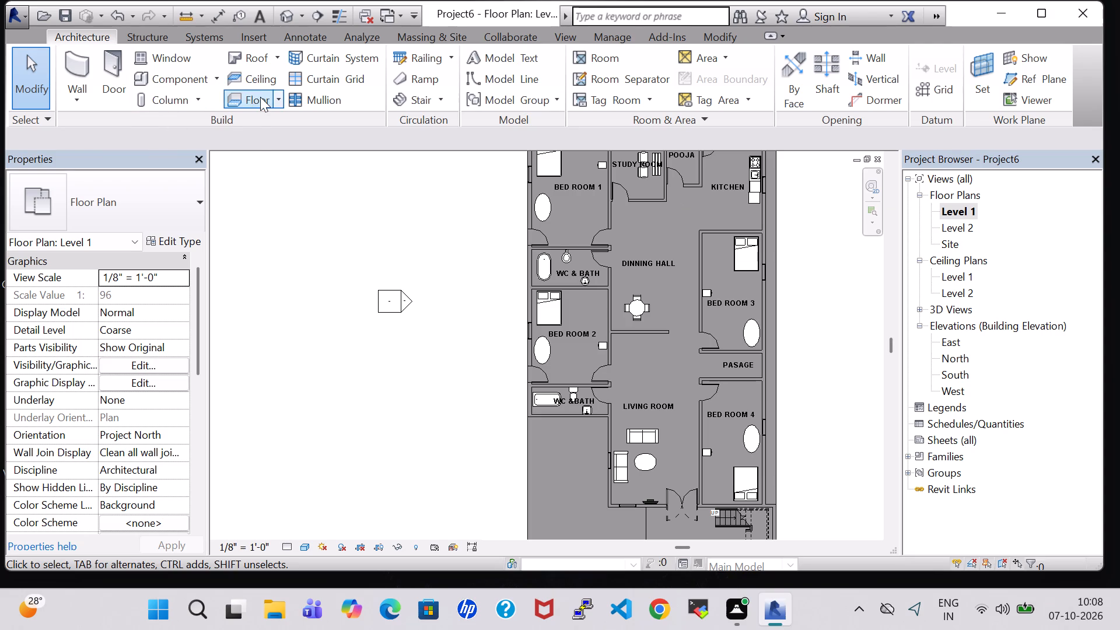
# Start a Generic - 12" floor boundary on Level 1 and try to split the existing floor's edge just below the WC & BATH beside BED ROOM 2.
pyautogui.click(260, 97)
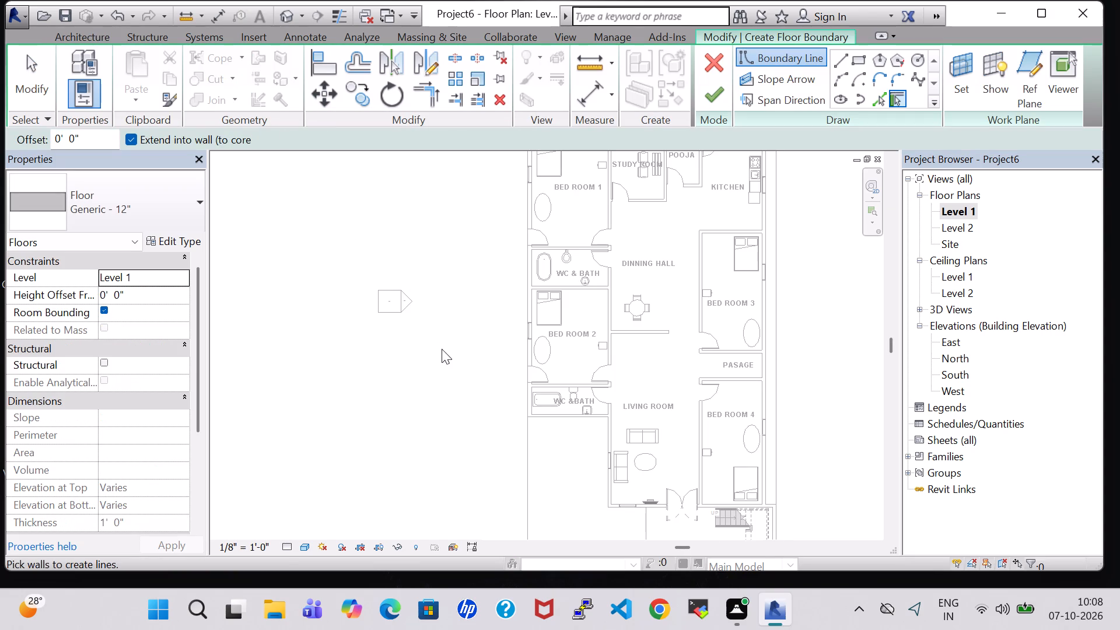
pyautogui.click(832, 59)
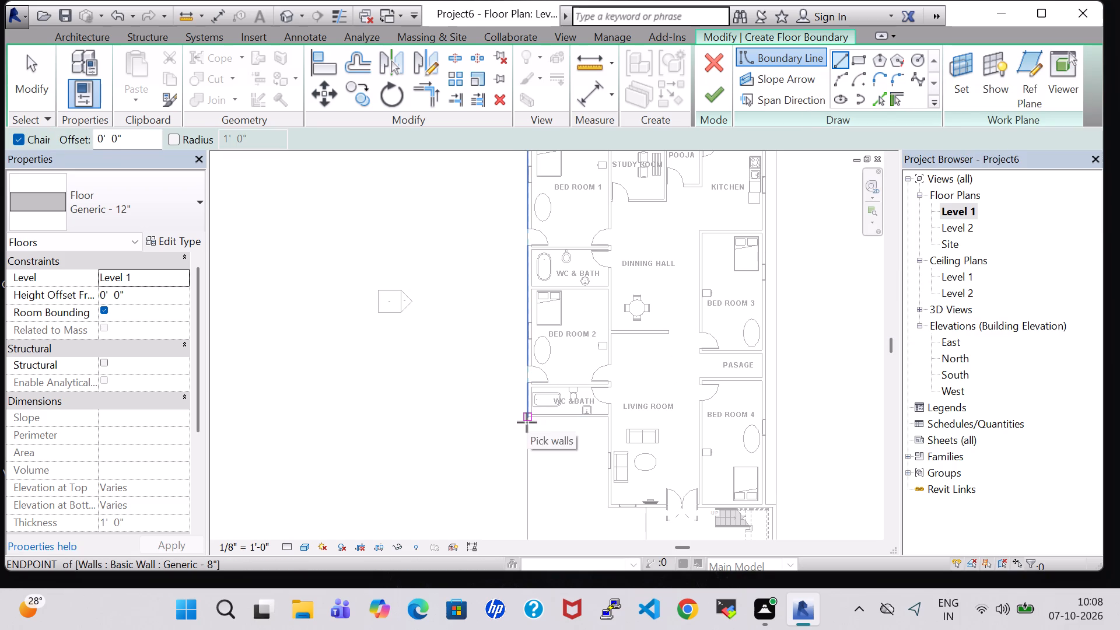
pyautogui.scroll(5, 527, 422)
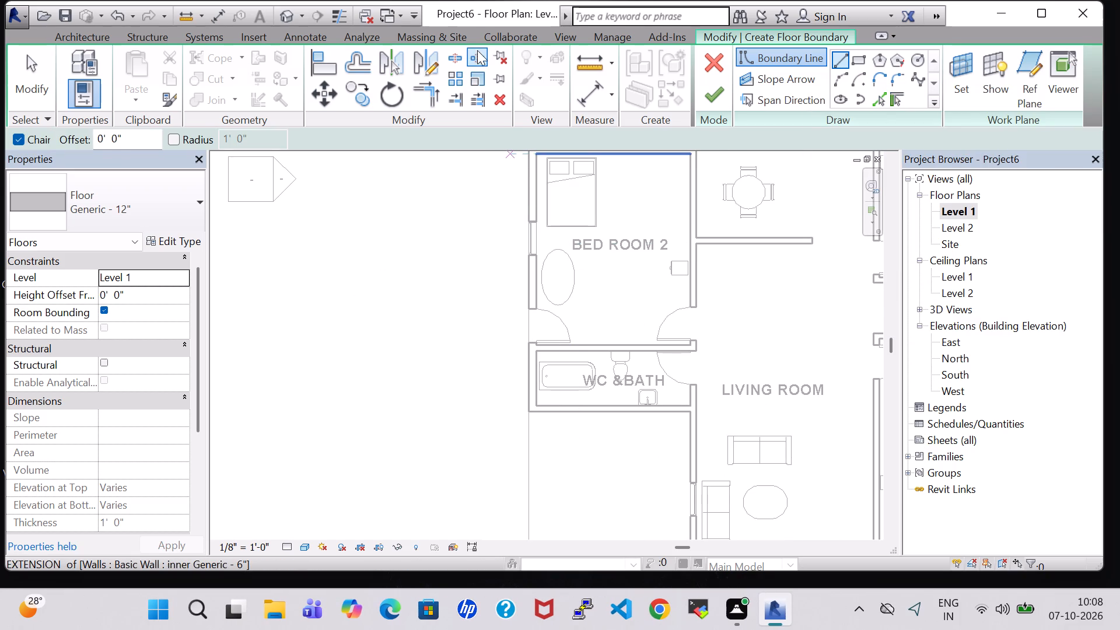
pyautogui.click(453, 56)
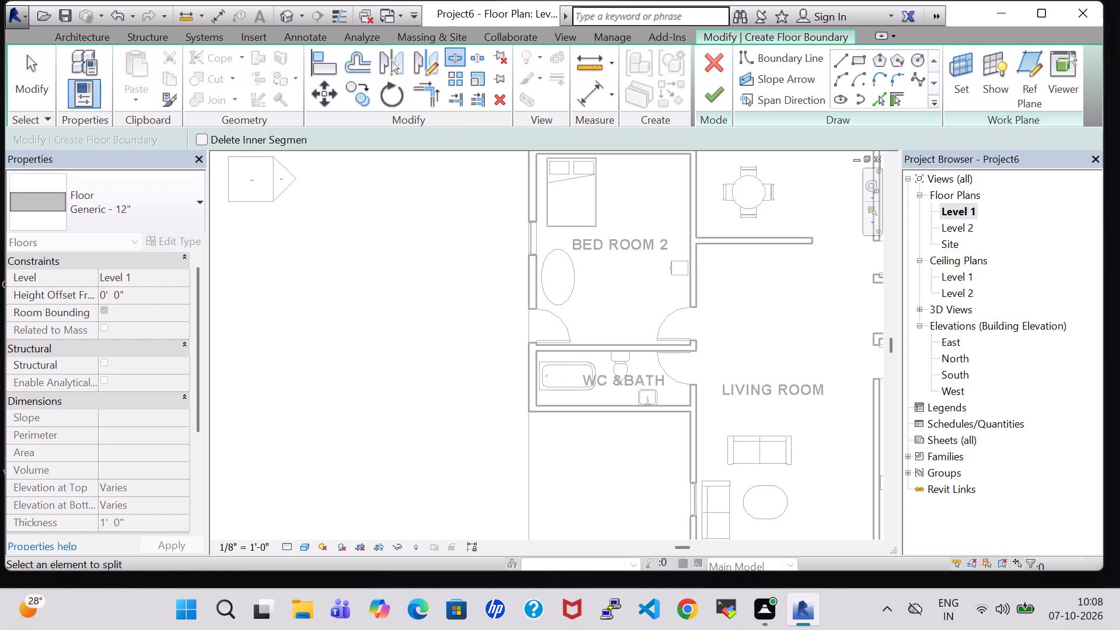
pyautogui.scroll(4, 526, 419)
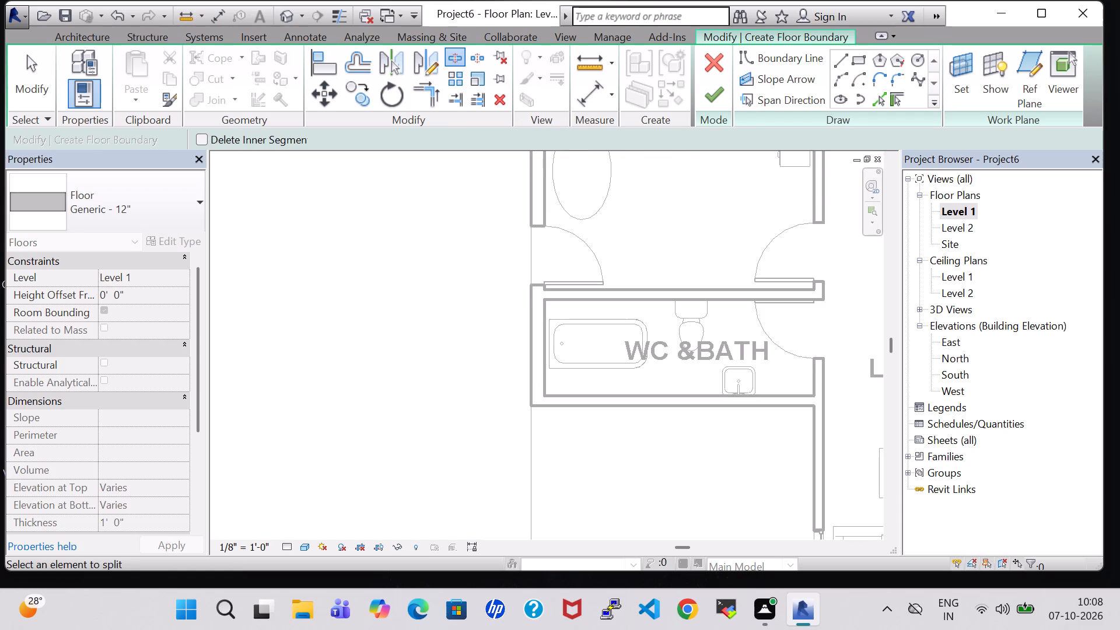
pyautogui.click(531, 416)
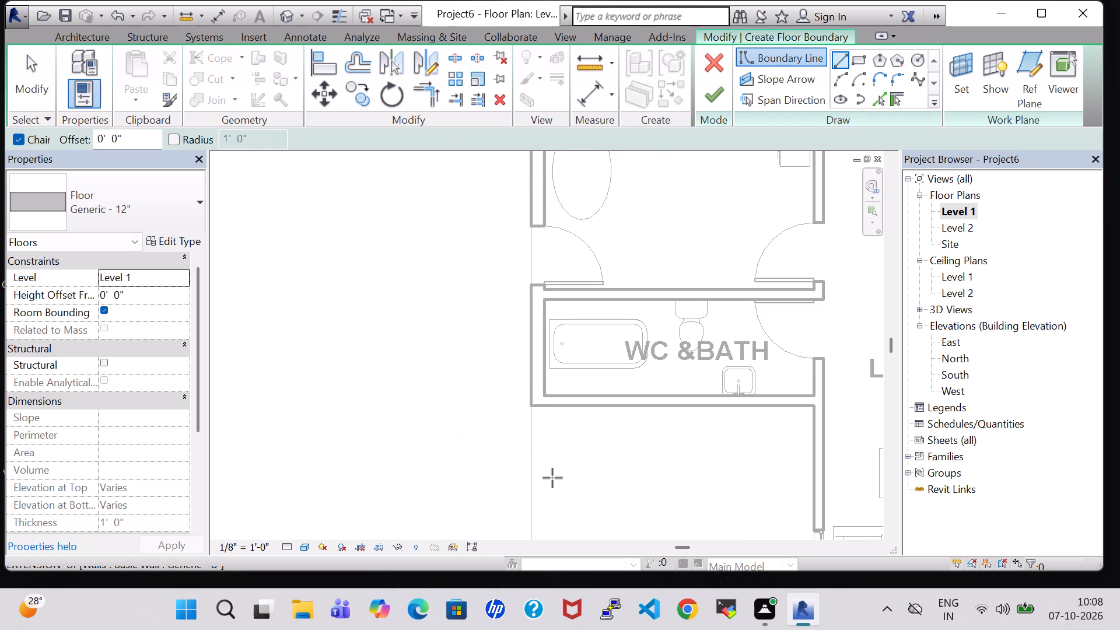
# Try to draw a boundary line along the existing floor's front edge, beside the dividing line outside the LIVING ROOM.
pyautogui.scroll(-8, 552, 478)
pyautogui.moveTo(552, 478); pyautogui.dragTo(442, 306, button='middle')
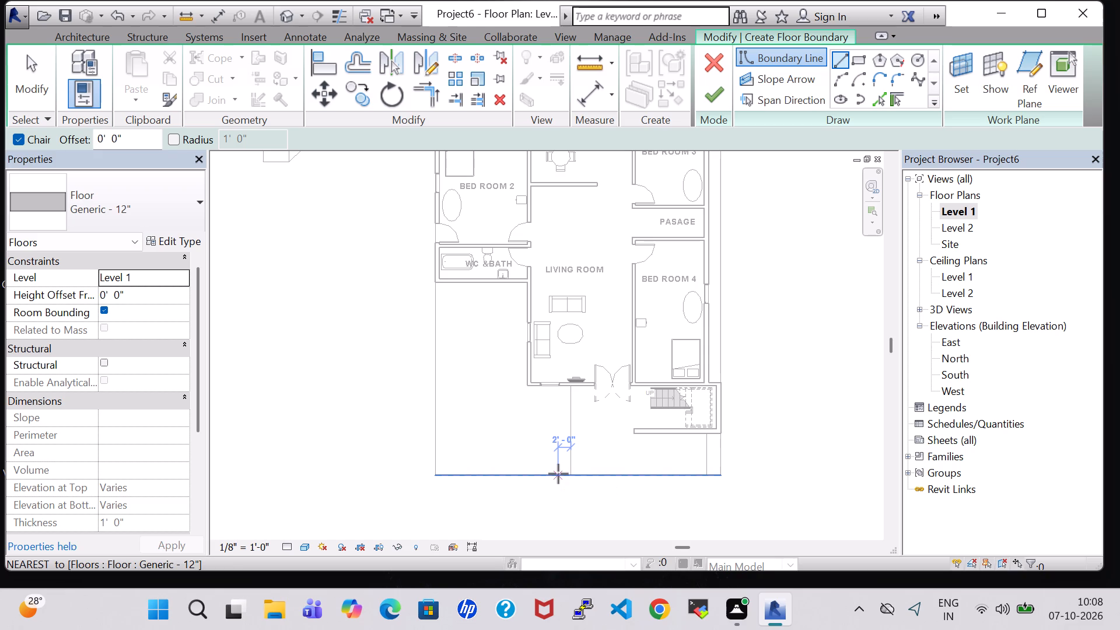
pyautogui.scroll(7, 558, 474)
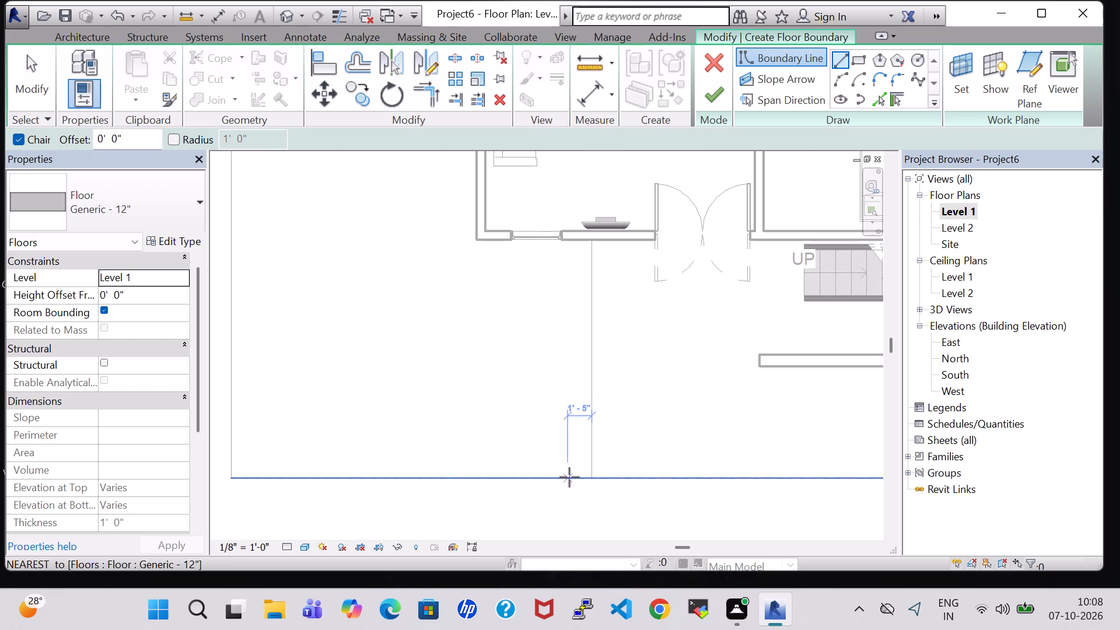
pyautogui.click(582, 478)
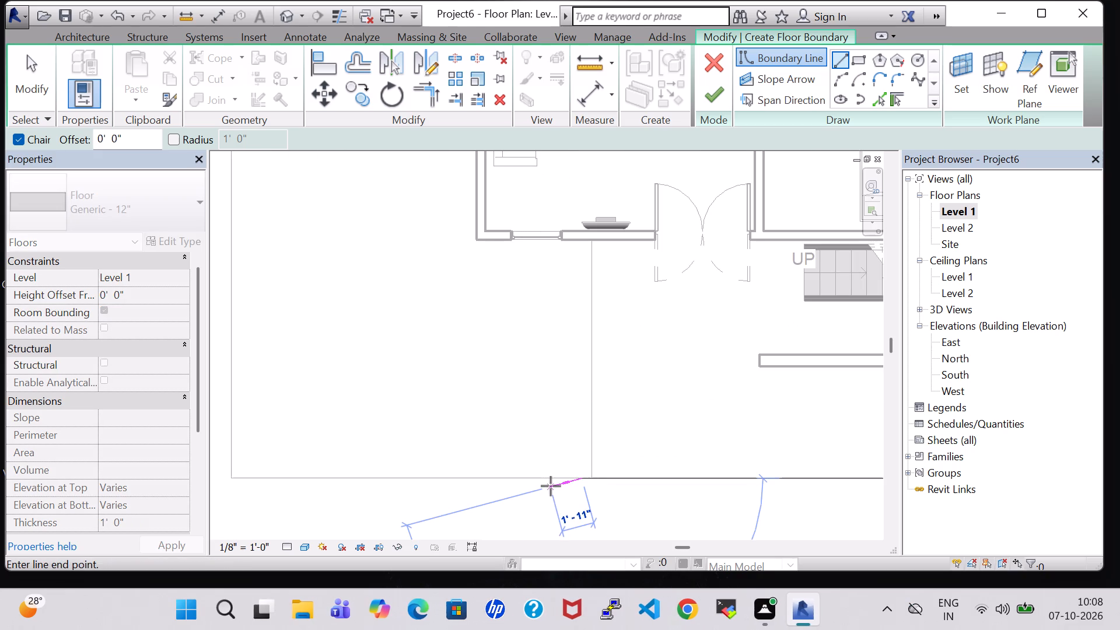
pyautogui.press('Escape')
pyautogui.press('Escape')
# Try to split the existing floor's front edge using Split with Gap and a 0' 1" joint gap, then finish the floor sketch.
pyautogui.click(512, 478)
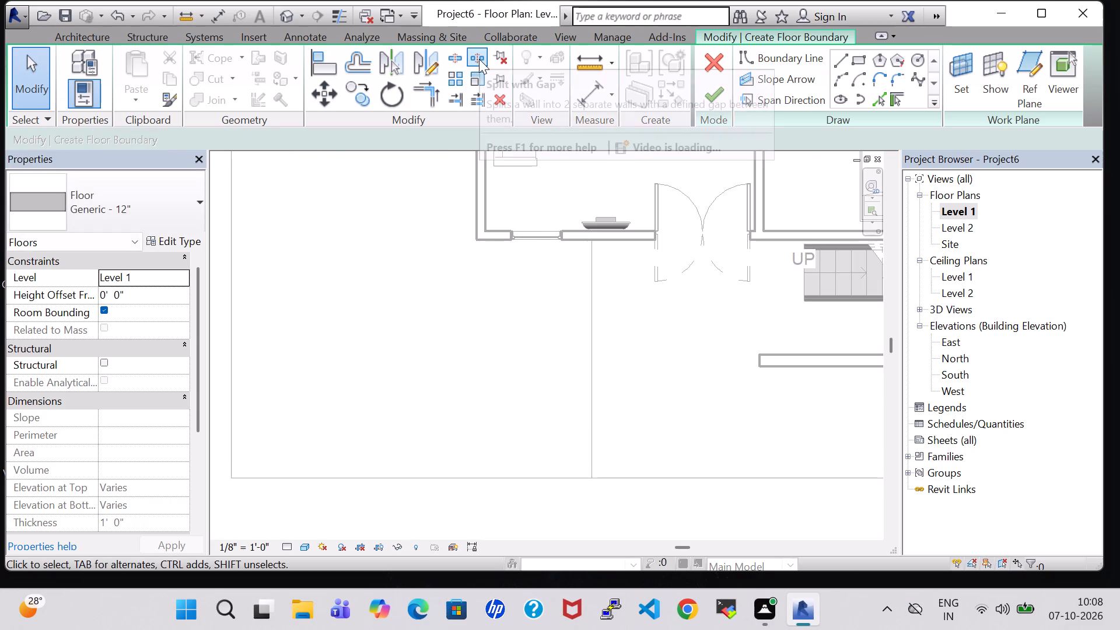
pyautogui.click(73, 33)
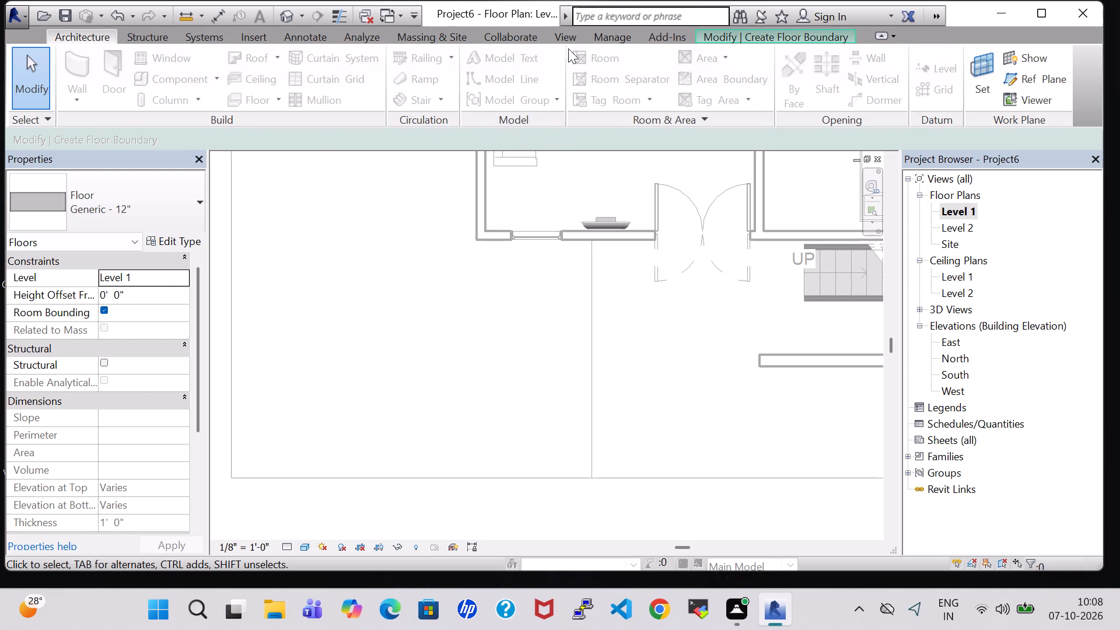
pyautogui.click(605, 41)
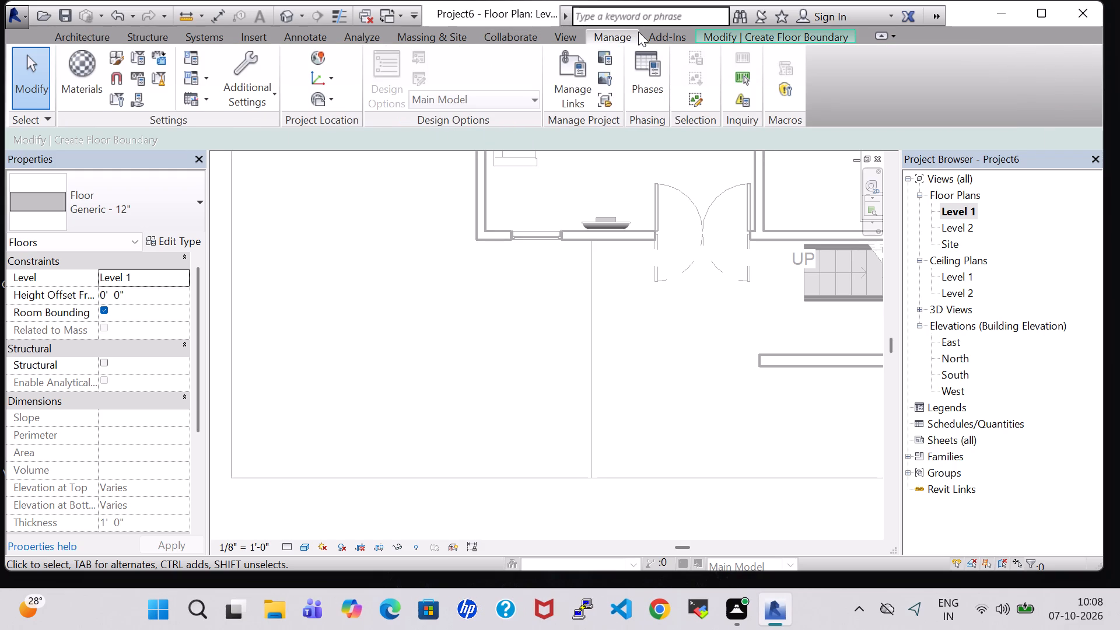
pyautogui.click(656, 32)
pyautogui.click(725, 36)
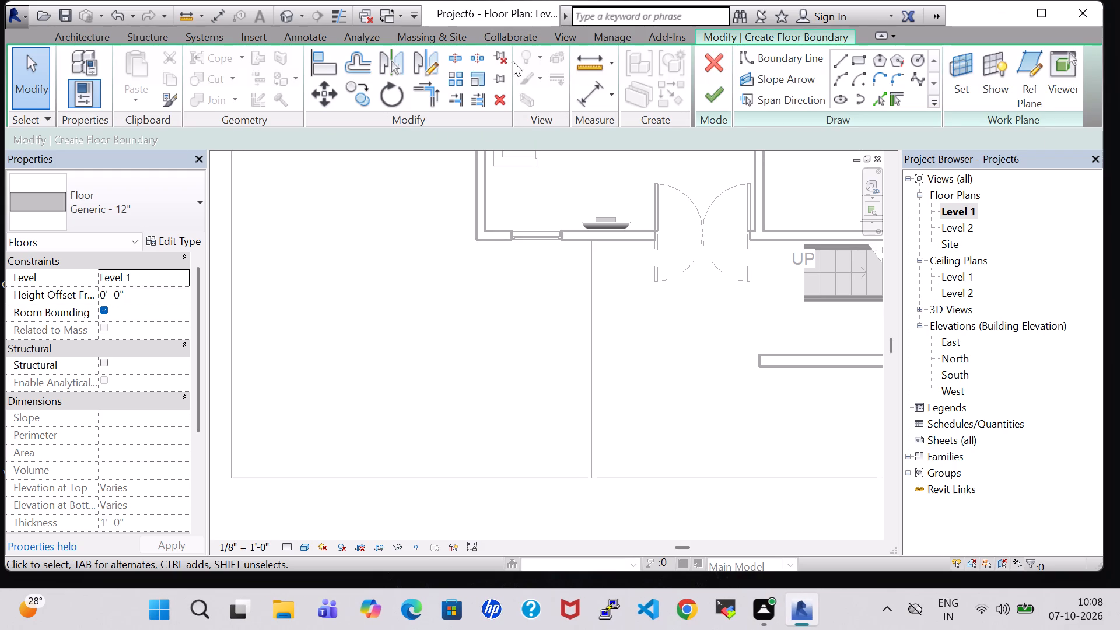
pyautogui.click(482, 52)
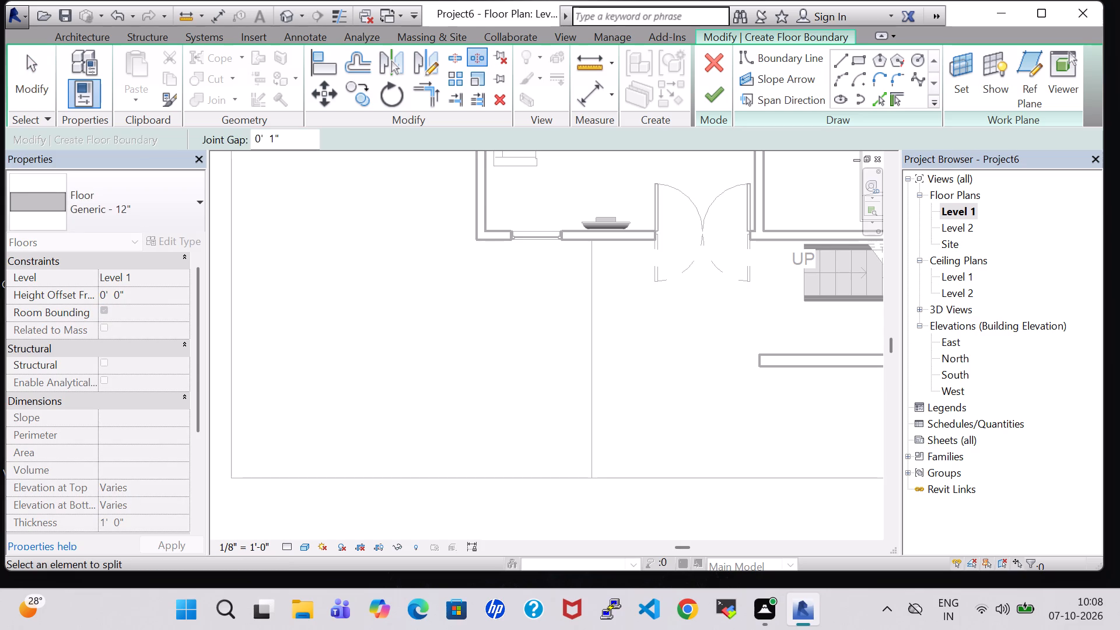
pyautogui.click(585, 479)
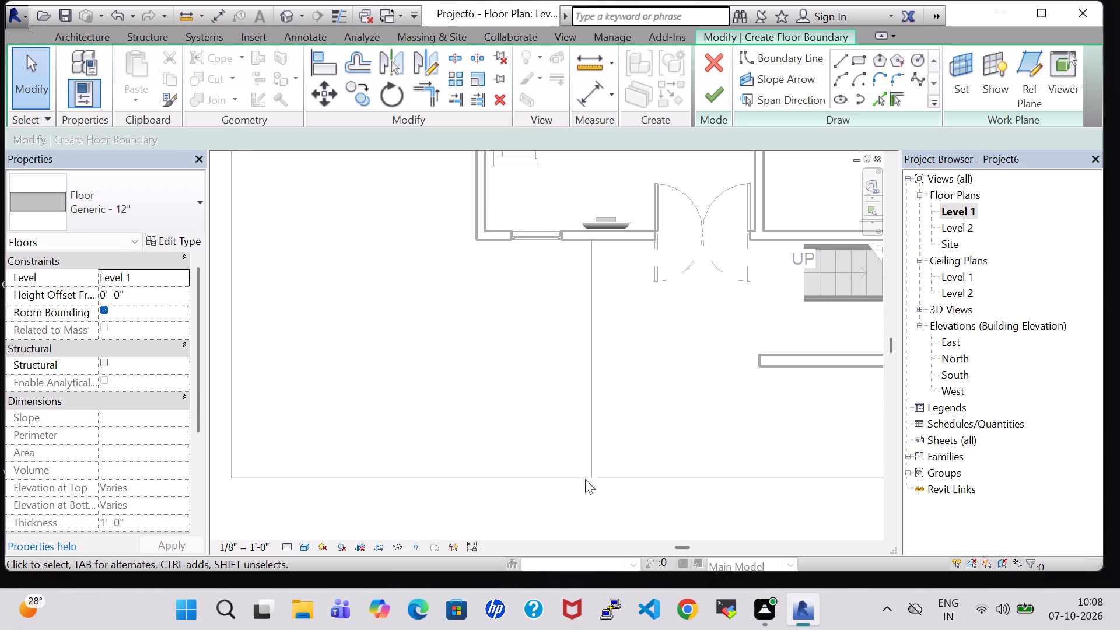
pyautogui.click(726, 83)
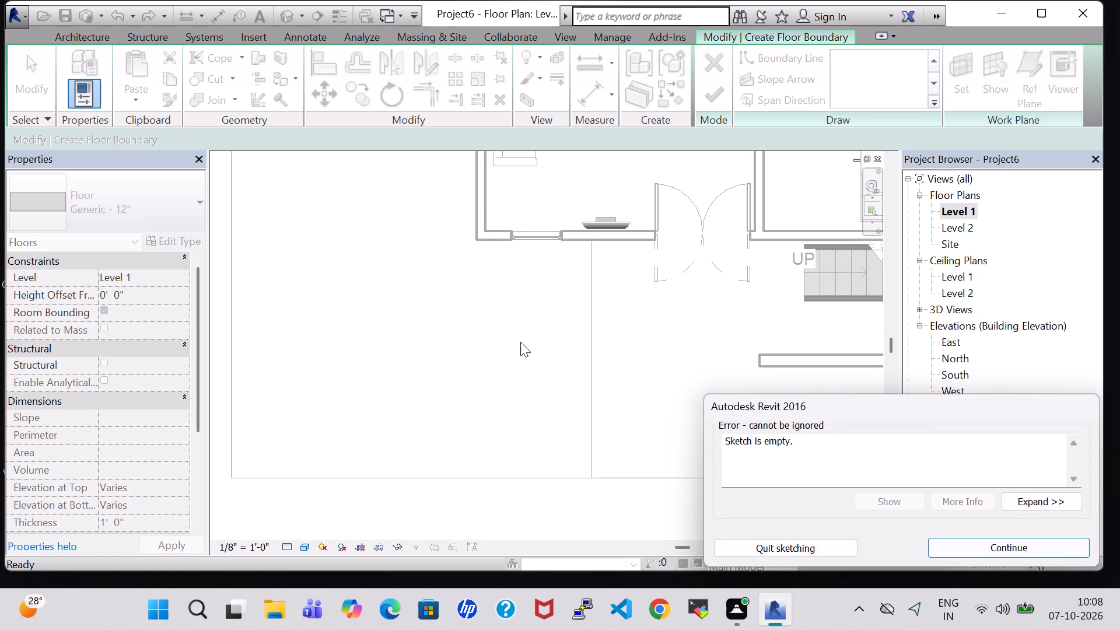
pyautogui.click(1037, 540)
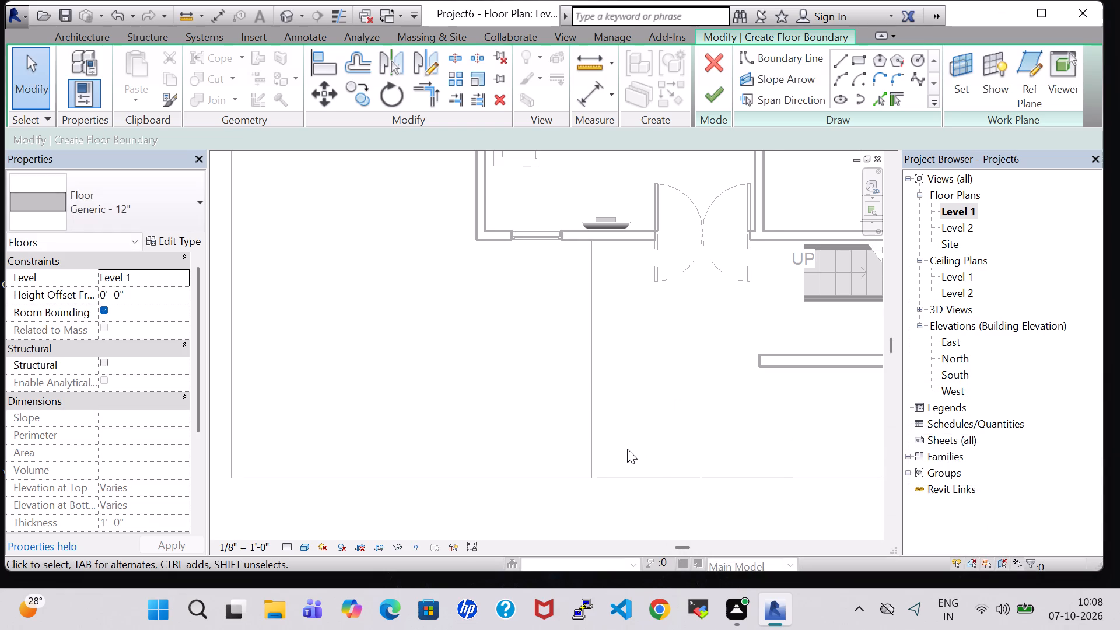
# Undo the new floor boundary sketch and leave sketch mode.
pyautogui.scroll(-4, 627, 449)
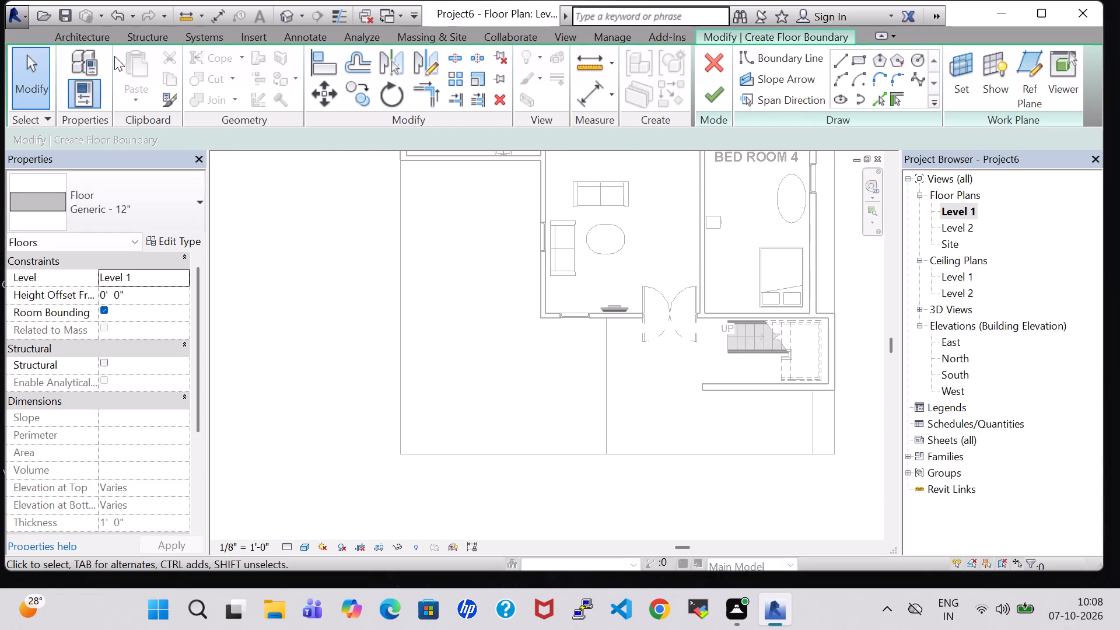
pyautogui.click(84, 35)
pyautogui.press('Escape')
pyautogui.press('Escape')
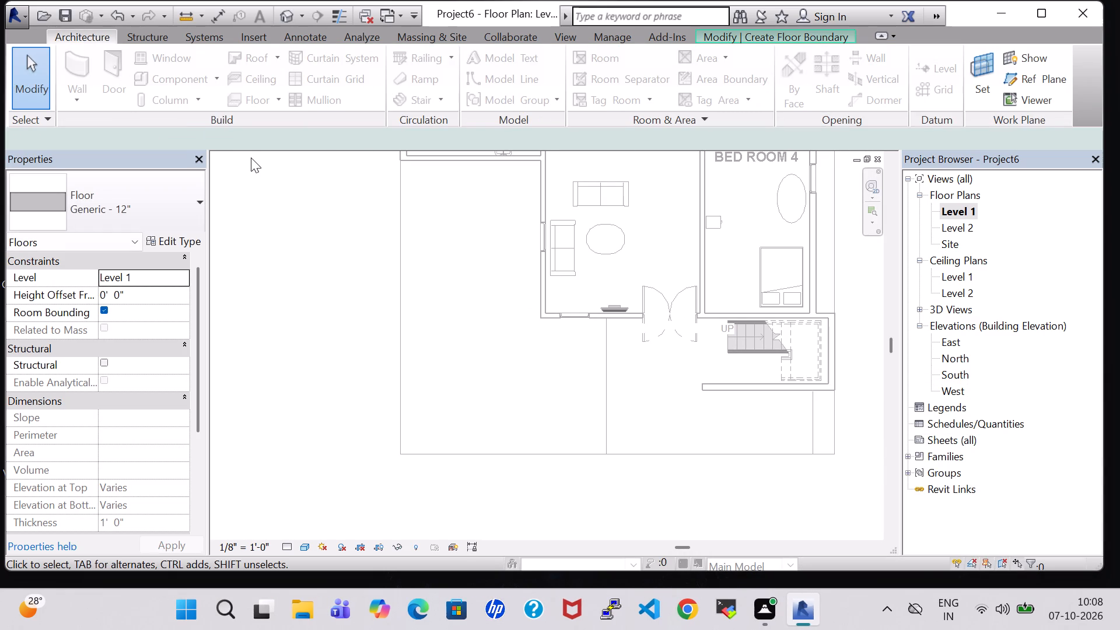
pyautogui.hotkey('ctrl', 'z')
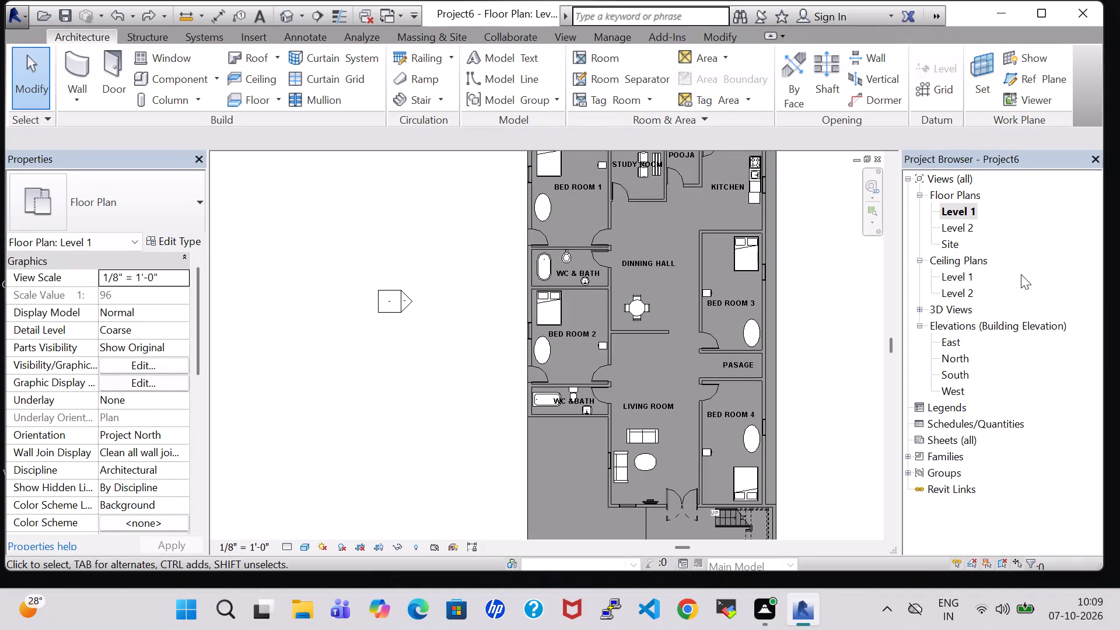
# Return to the default 3D view and examine the open floor area in front of the living room and staircase.
pyautogui.click(292, 20)
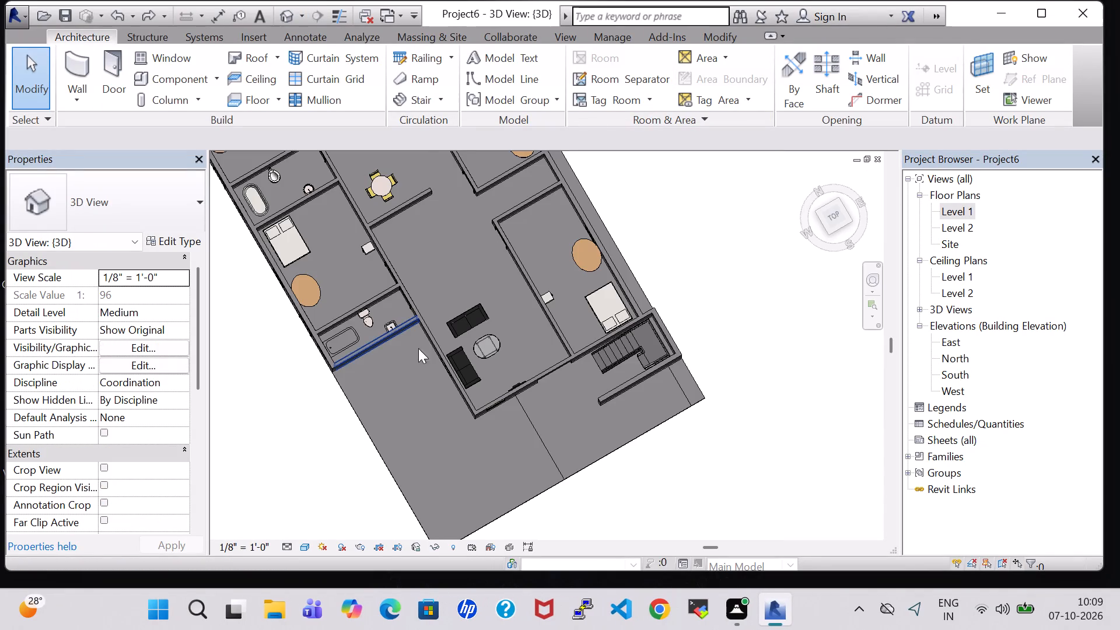
pyautogui.scroll(-2, 424, 408)
pyautogui.scroll(2, 424, 408)
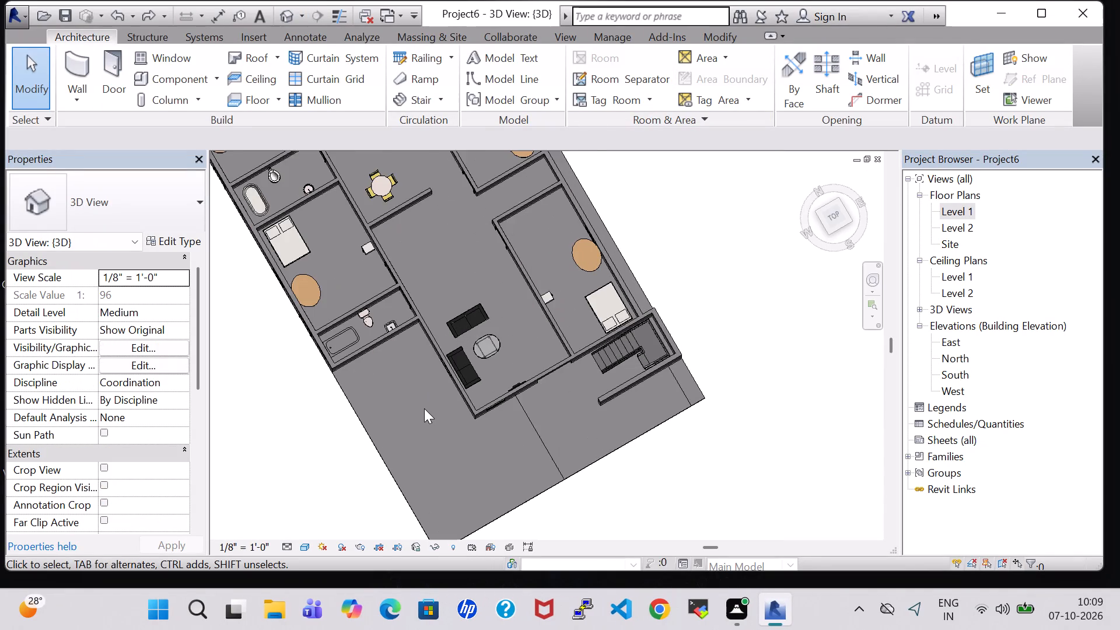
pyautogui.scroll(2, 424, 408)
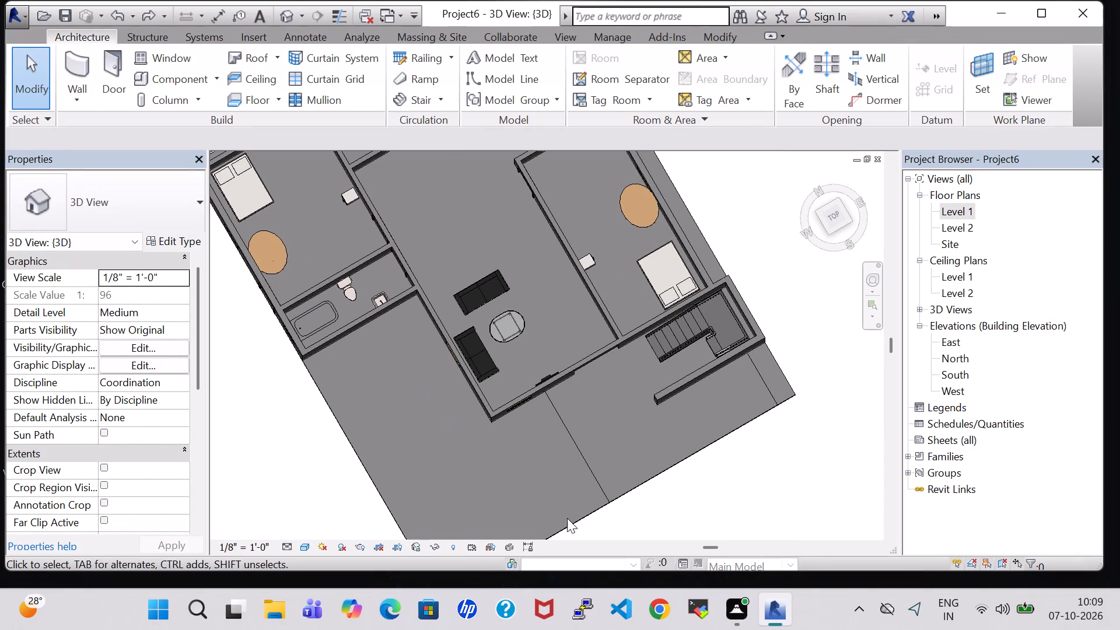
pyautogui.click(743, 229)
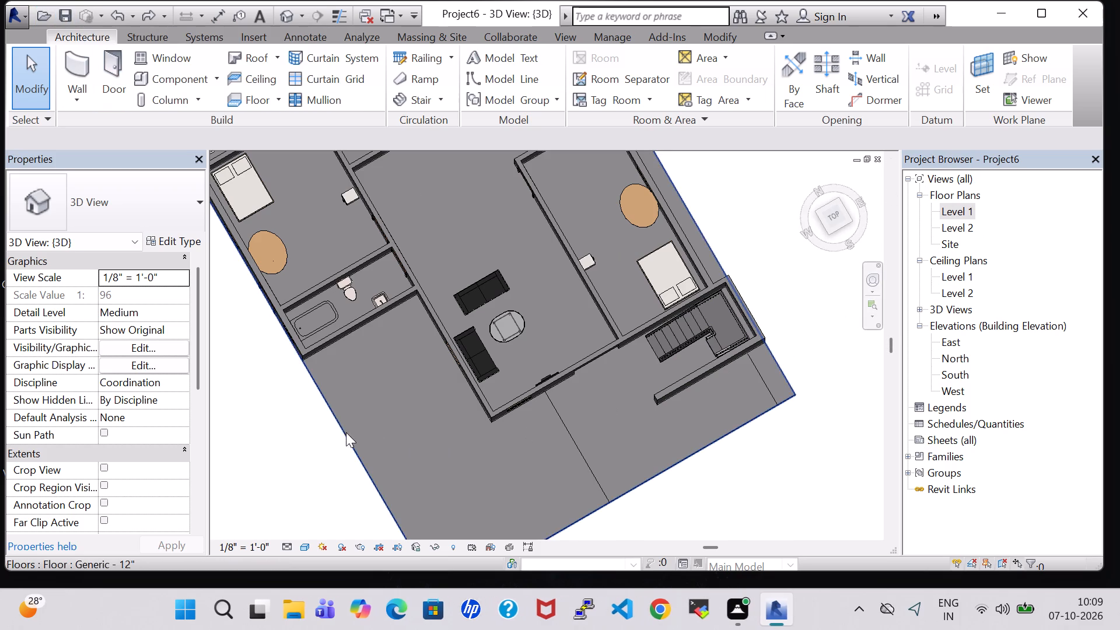
pyautogui.scroll(-3, 236, 434)
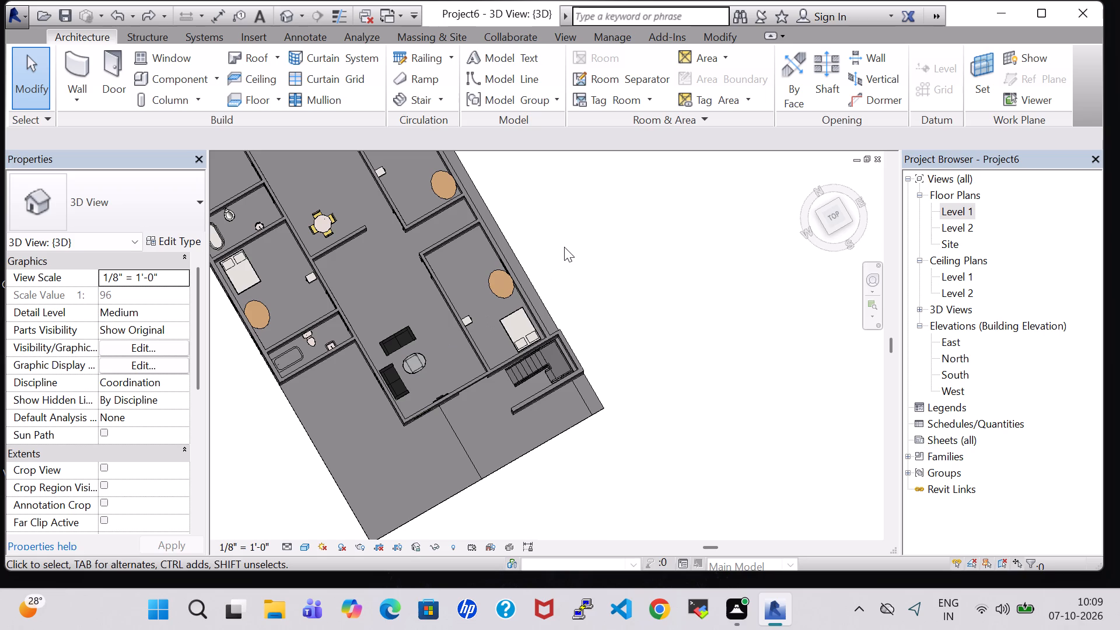
# Examine the whole house in 3D from tilted angles and from the top view, checking rooms, furniture and fixtures.
pyautogui.keyDown('shift'); pyautogui.moveTo(564, 247); pyautogui.dragTo(596, 309, button='middle'); pyautogui.keyUp('shift')
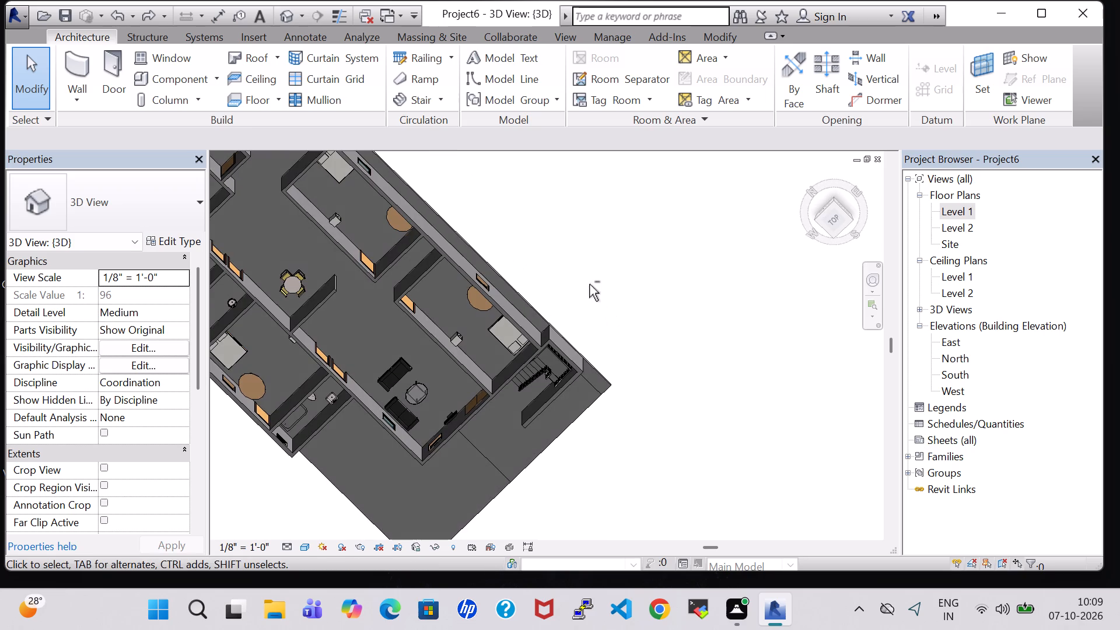
pyautogui.scroll(1, 515, 178)
pyautogui.moveTo(515, 178); pyautogui.dragTo(643, 272, button='middle')
pyautogui.scroll(-3, 643, 272)
pyautogui.keyDown('shift'); pyautogui.moveTo(629, 224); pyautogui.dragTo(586, 257, button='middle'); pyautogui.keyUp('shift')
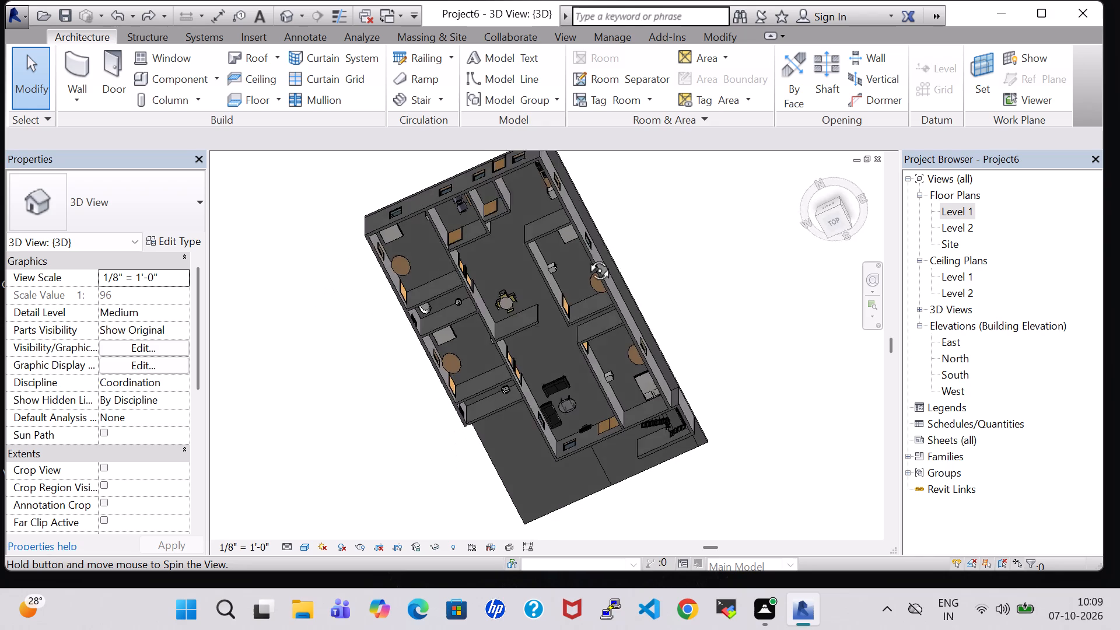
pyautogui.keyDown('shift'); pyautogui.moveTo(586, 257); pyautogui.dragTo(604, 170, button='middle'); pyautogui.keyUp('shift')
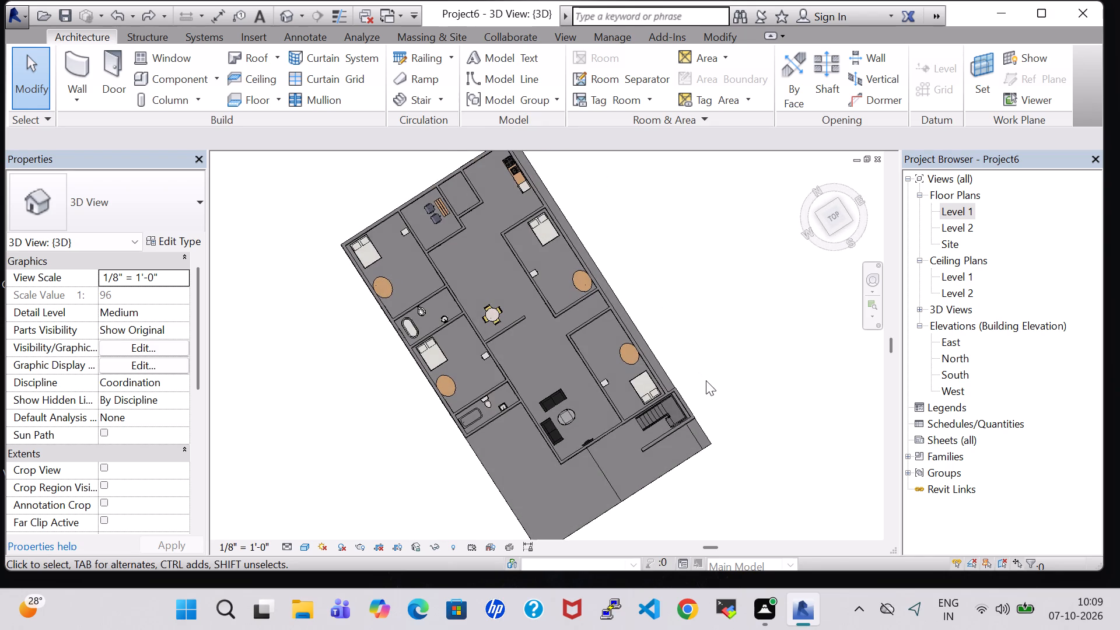
pyautogui.moveTo(706, 380); pyautogui.dragTo(650, 299, button='middle')
pyautogui.scroll(1, 706, 380)
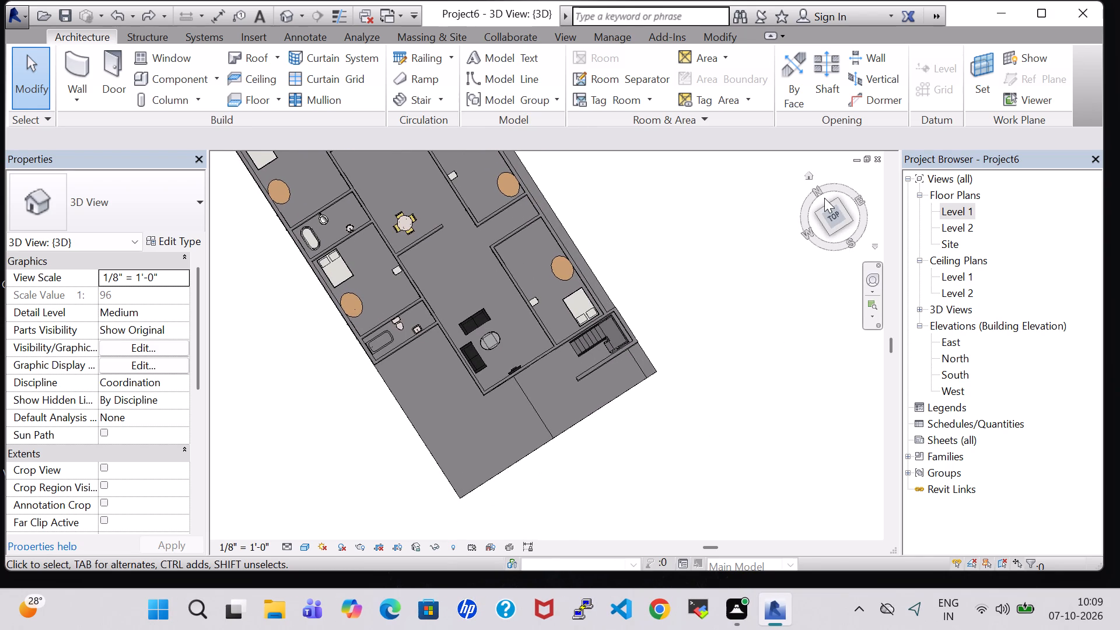
pyautogui.click(827, 221)
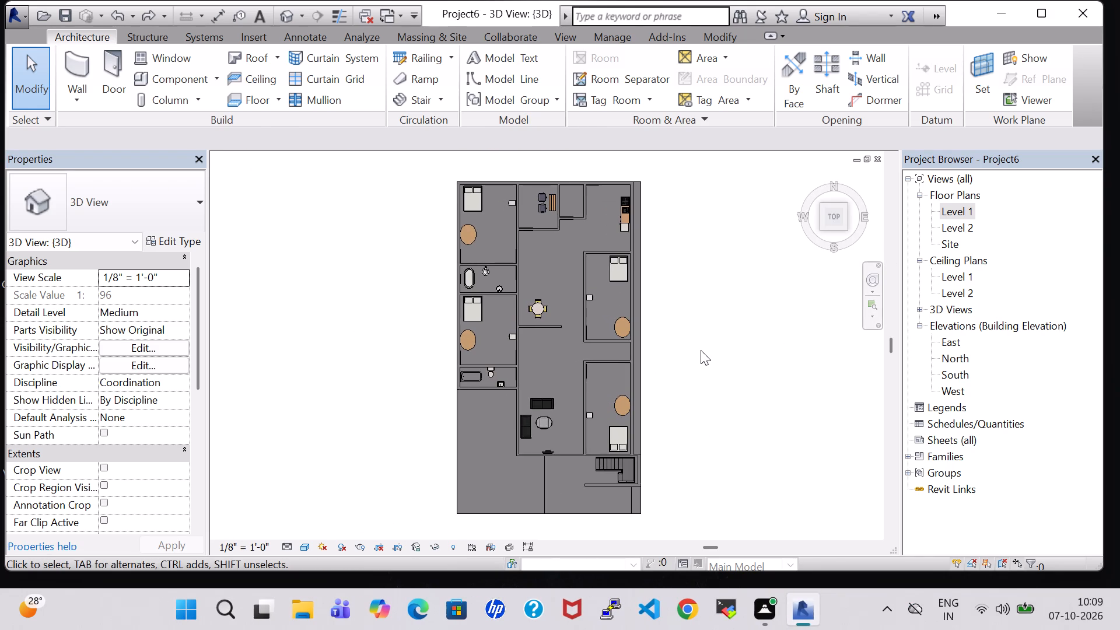
pyautogui.keyDown('shift'); pyautogui.moveTo(701, 350); pyautogui.dragTo(710, 288, button='middle'); pyautogui.keyUp('shift')
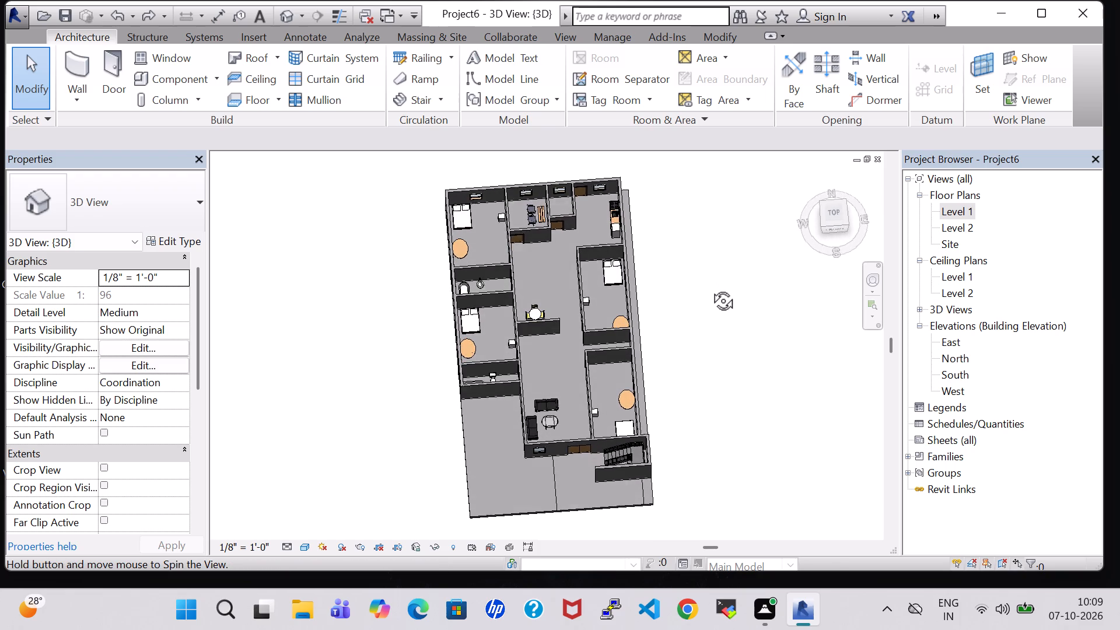
# Save the project with the house shown in the 3D view.
pyautogui.keyDown('shift'); pyautogui.moveTo(710, 288); pyautogui.dragTo(710, 290, button='middle'); pyautogui.keyUp('shift')
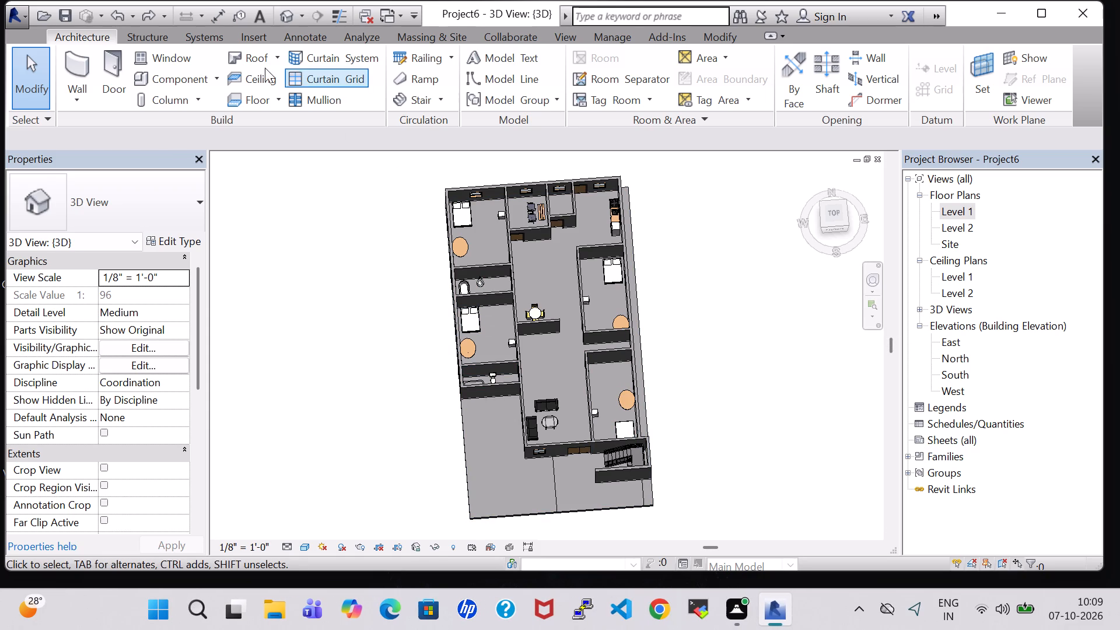
pyautogui.click(64, 12)
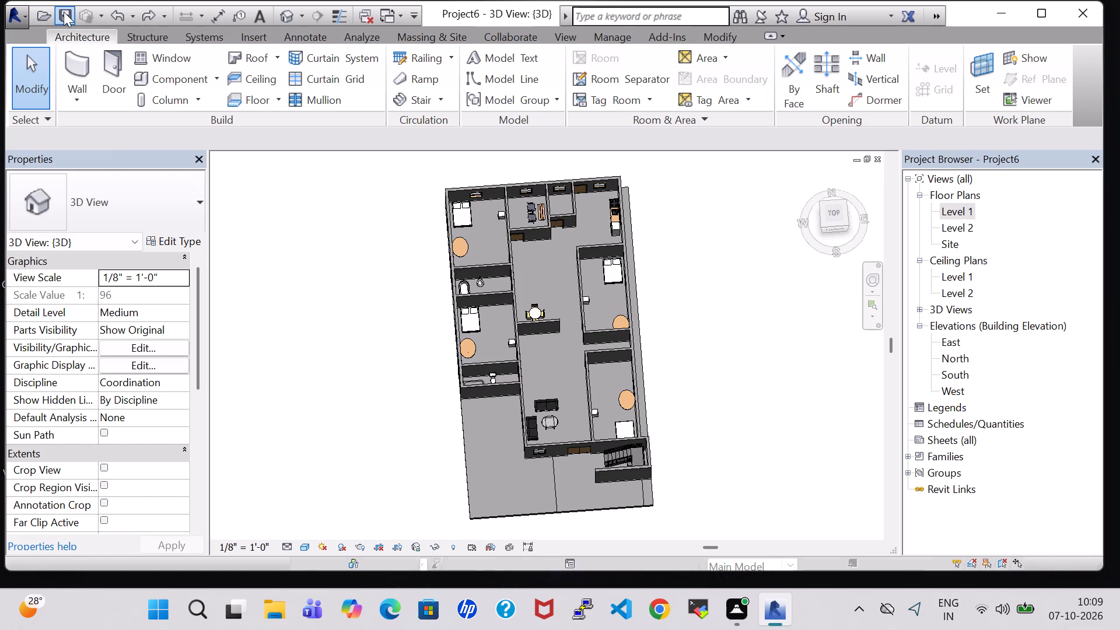
# Return to the Level 1 floor plan and save the project as a Revit project file named Project6 in the work folder.
pyautogui.doubleClick(945, 206)
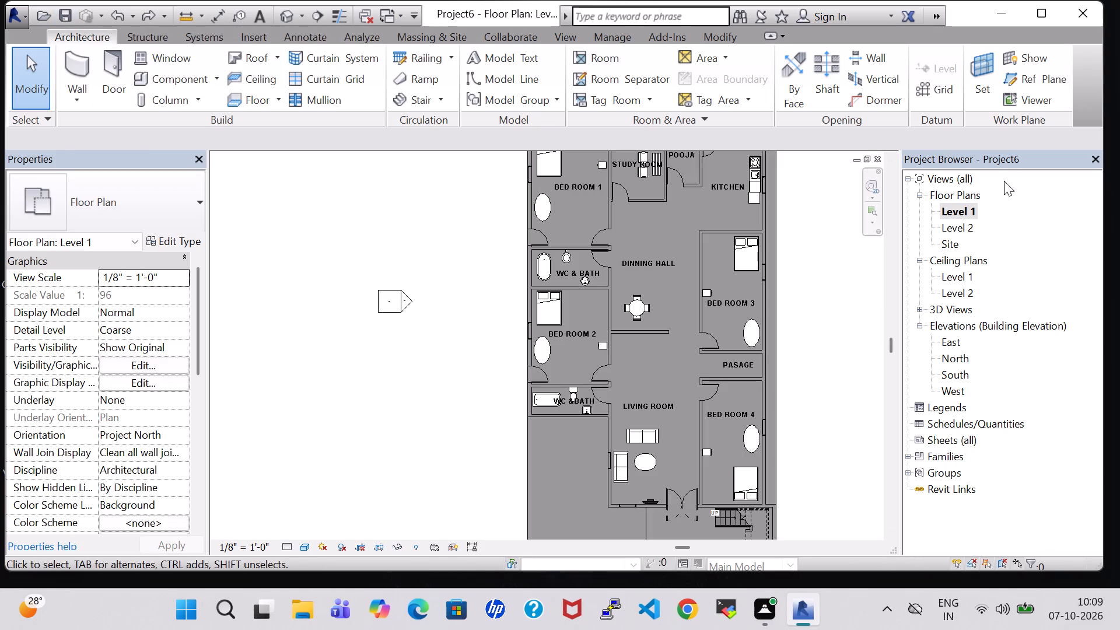
pyautogui.click(18, 13)
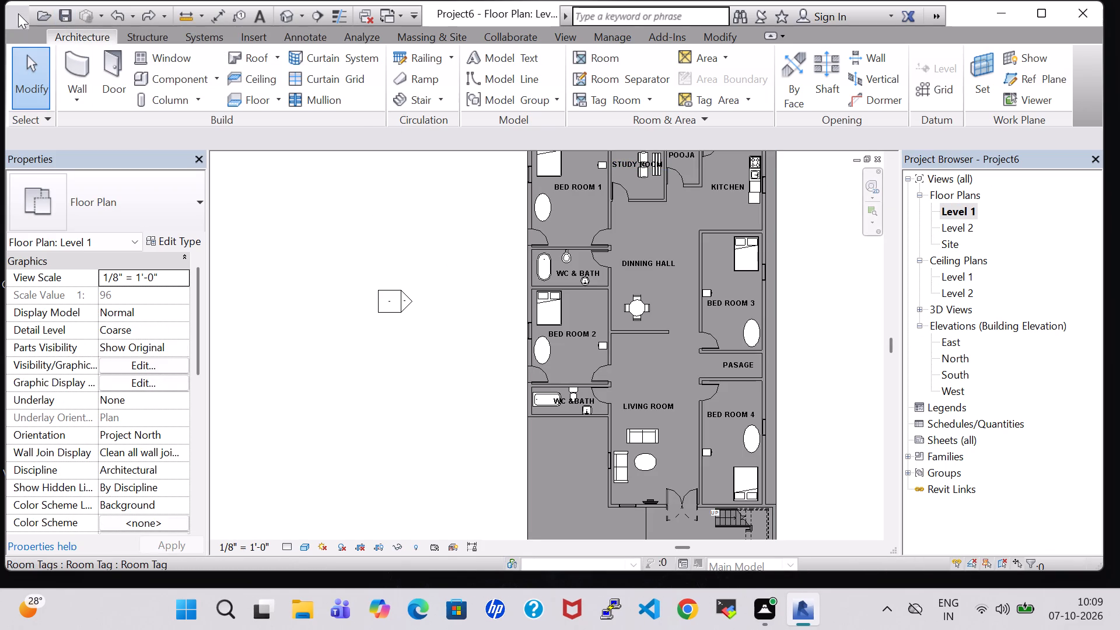
pyautogui.click(90, 249)
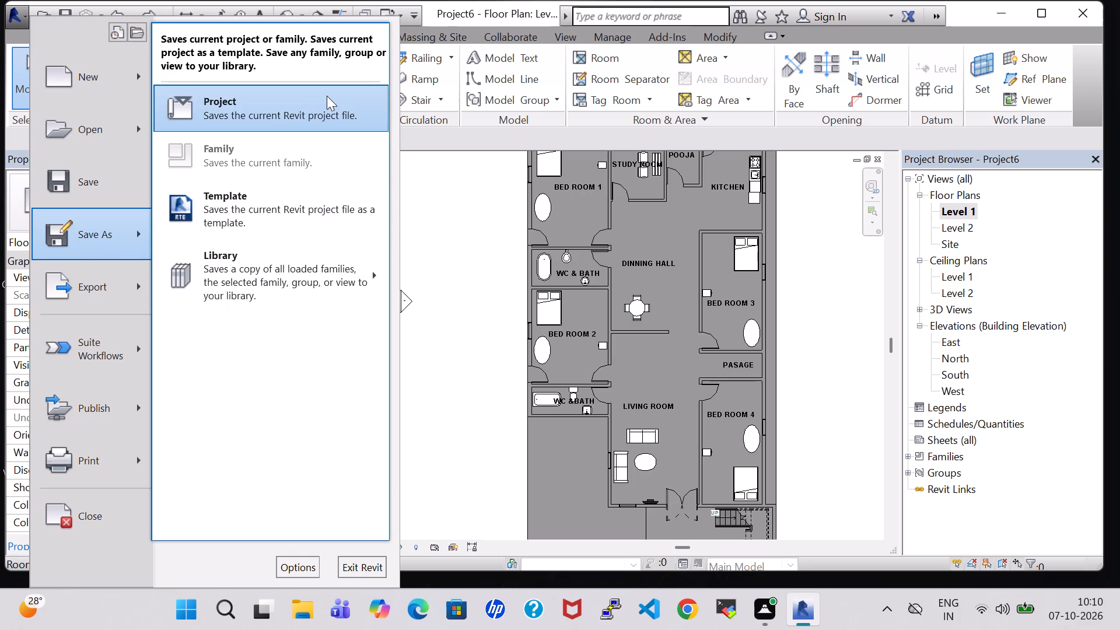
pyautogui.click(327, 96)
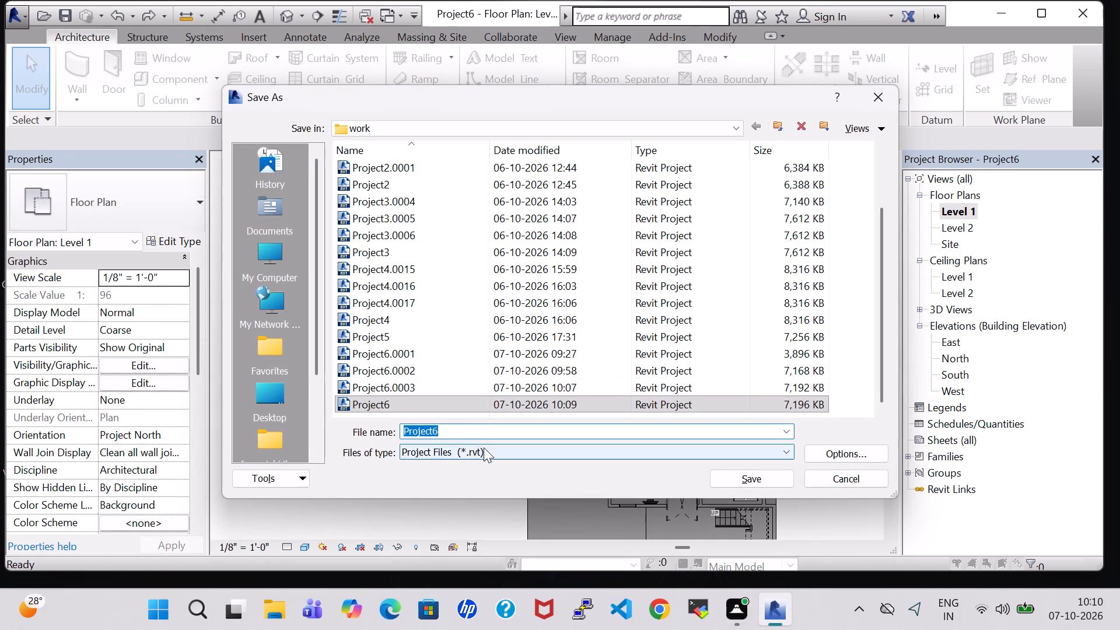
pyautogui.click(724, 474)
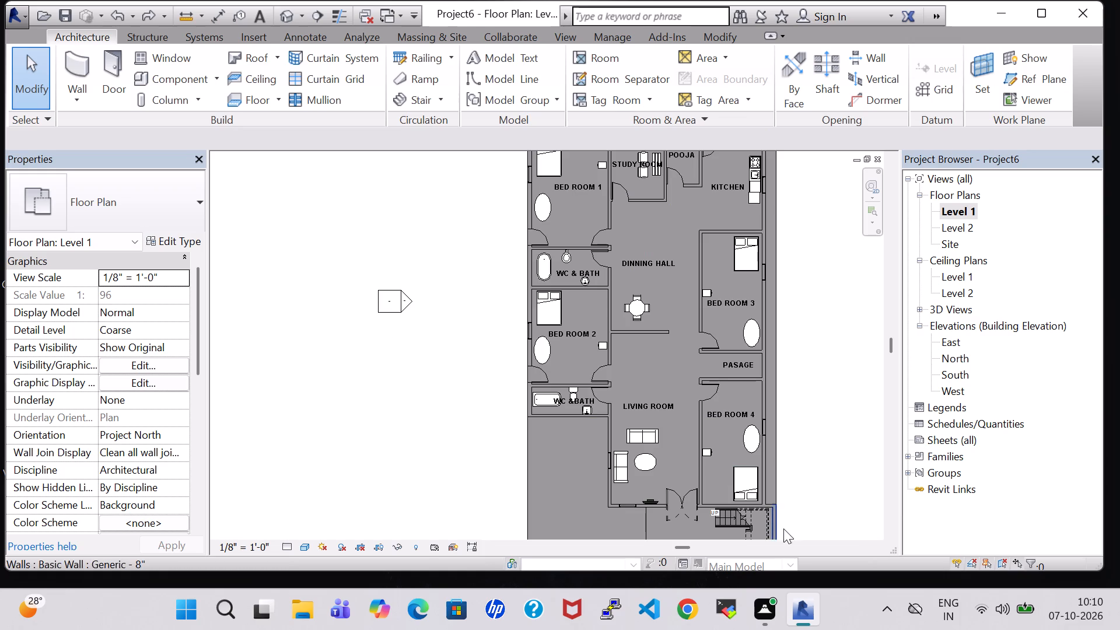